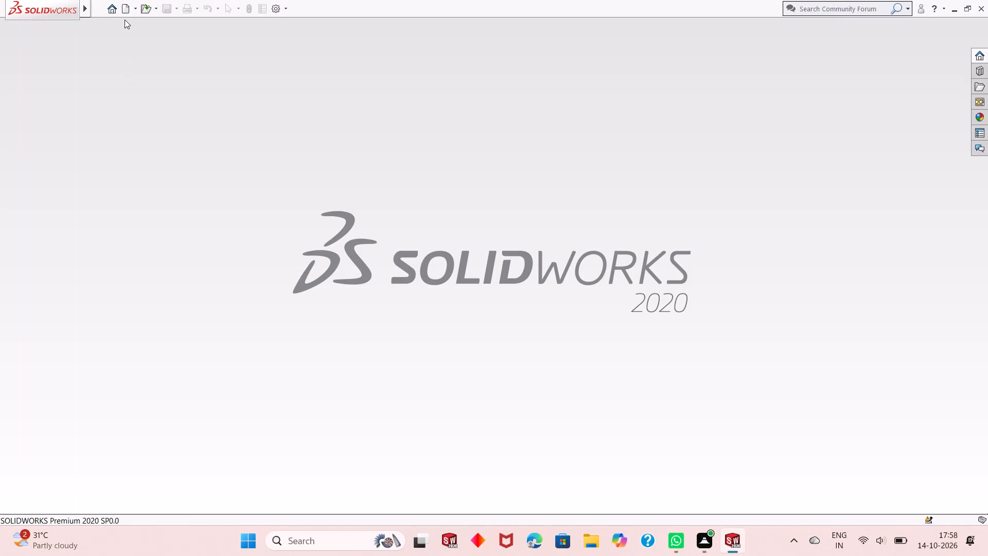
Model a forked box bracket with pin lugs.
Create a new part document.
left_click(123, 12)
double_click(242, 255)
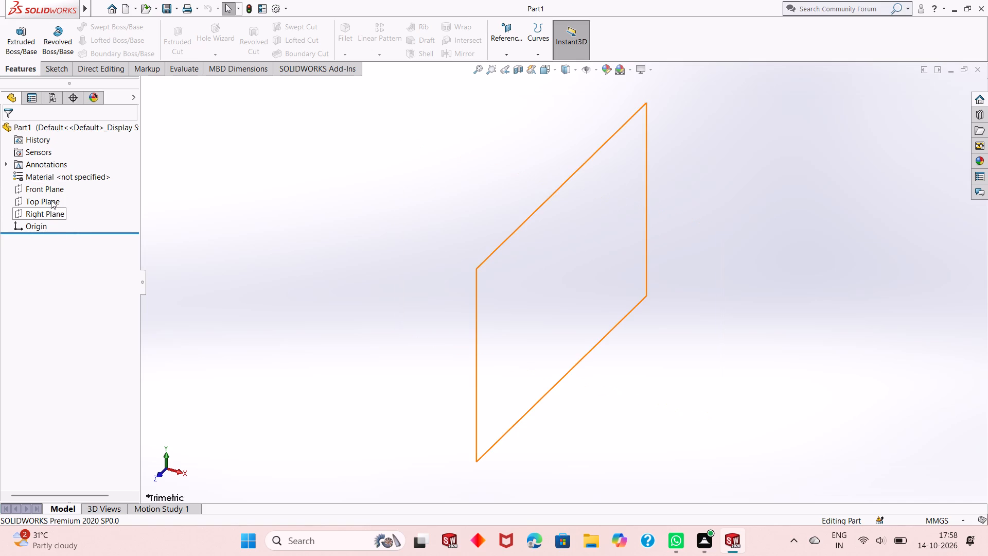
On the Top Plane, sketch a center rectangle about 241 mm by 124 mm, centred on the origin.
left_click(51, 200)
left_click(62, 181)
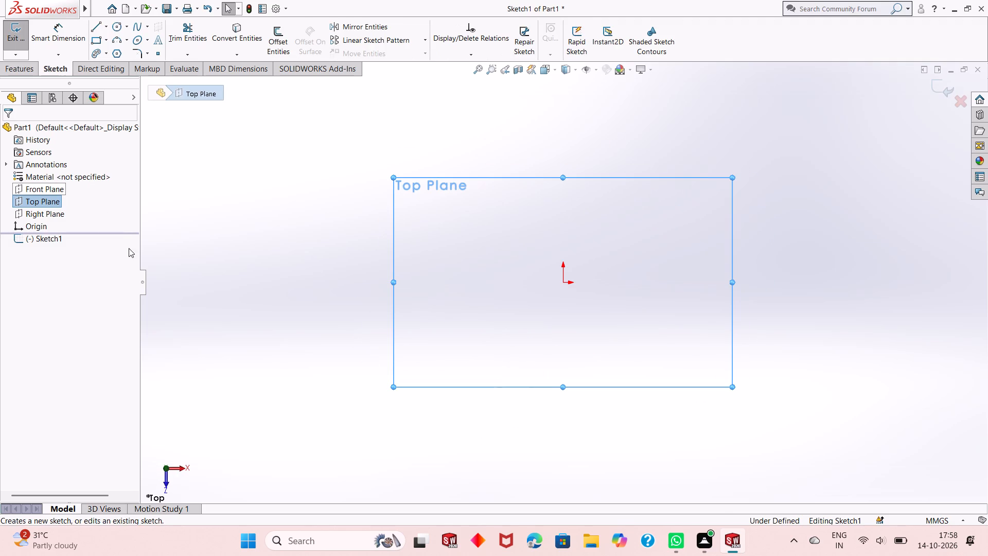
left_click(106, 43)
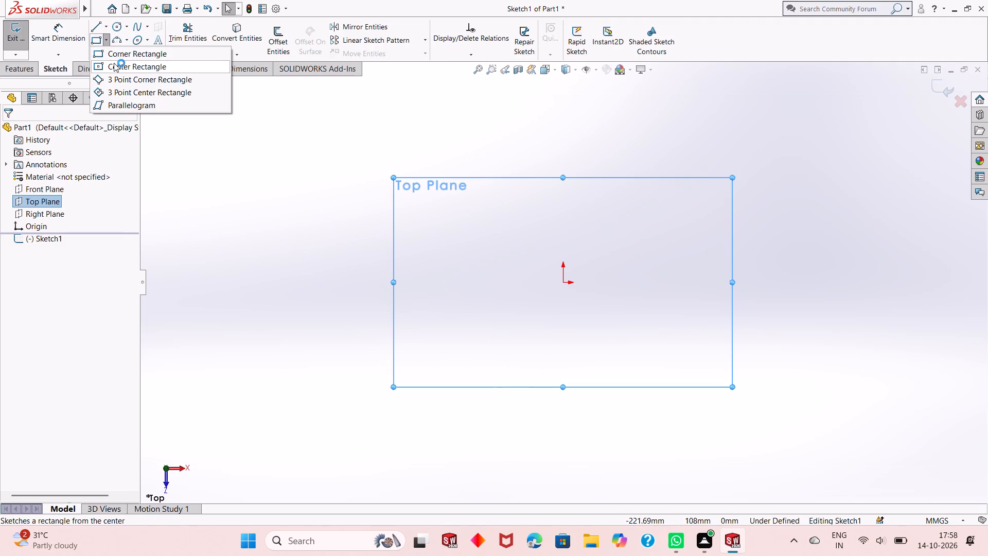
left_click(114, 63)
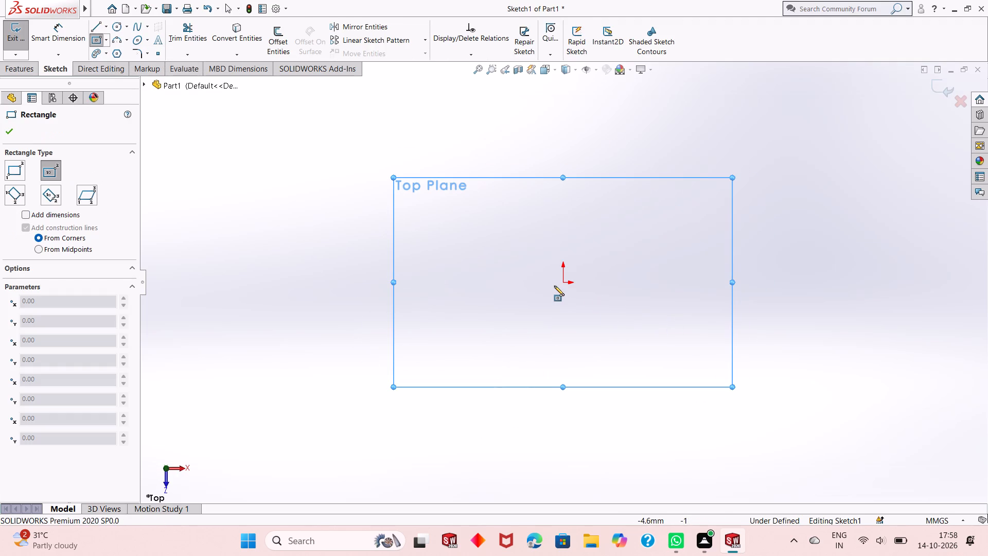
left_click(561, 281)
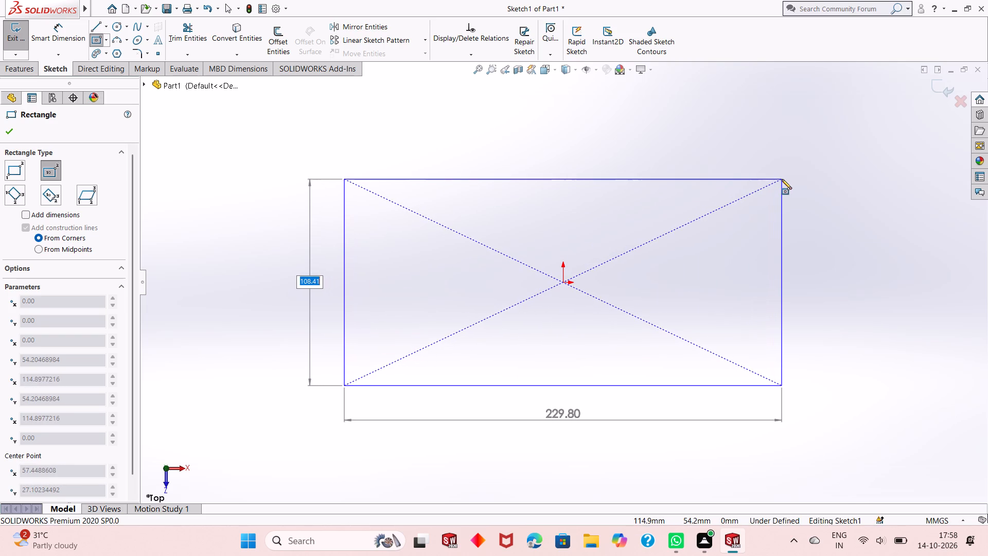
left_click(792, 165)
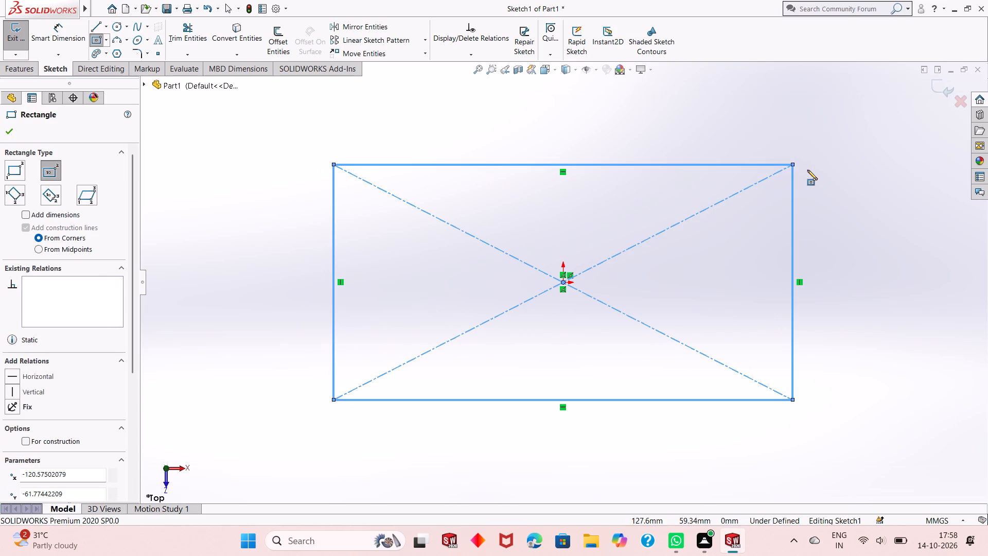
right_click(807, 170)
left_click(818, 177)
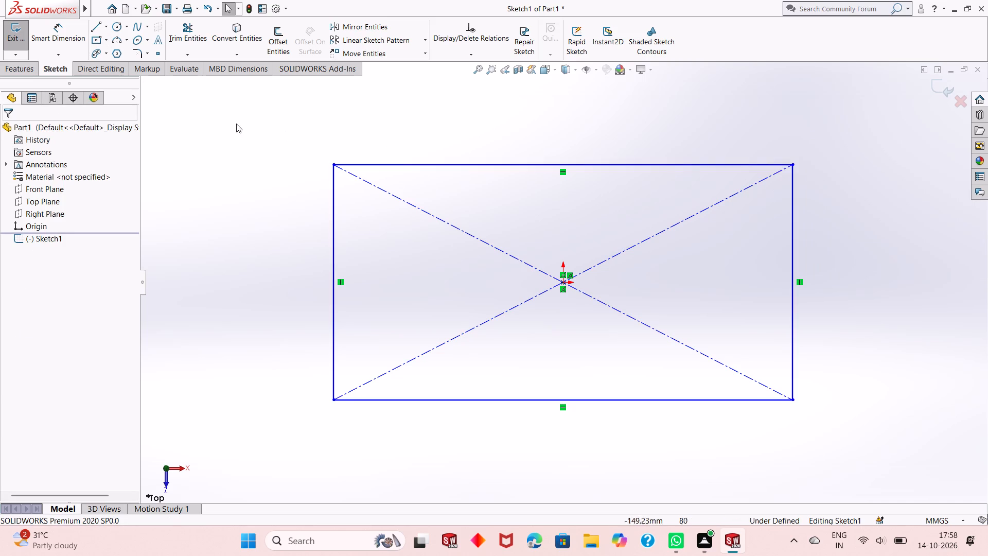
Dimension the rectangle to 108 mm for its horizontal side and 80 mm for its vertical side.
left_click(56, 33)
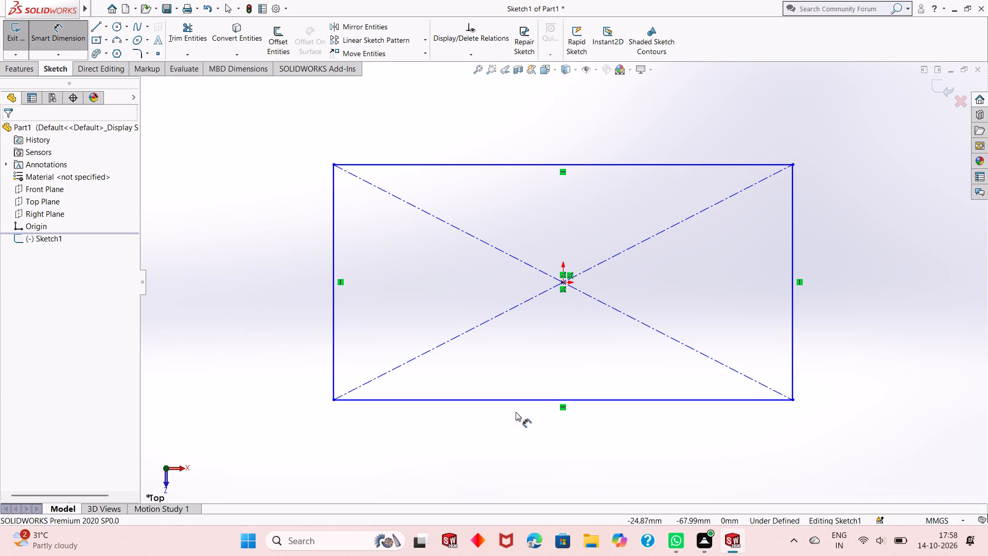
left_click(538, 401)
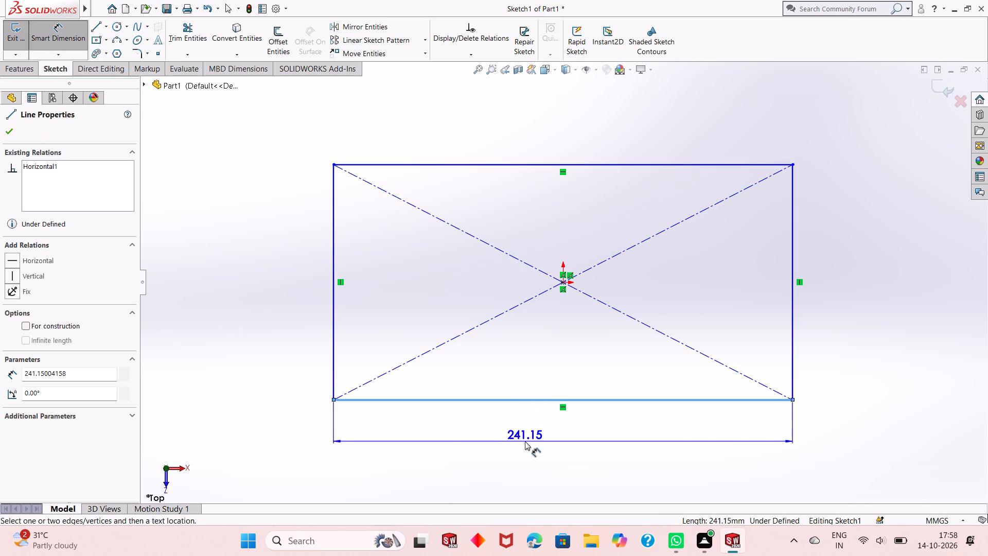
left_click(522, 461)
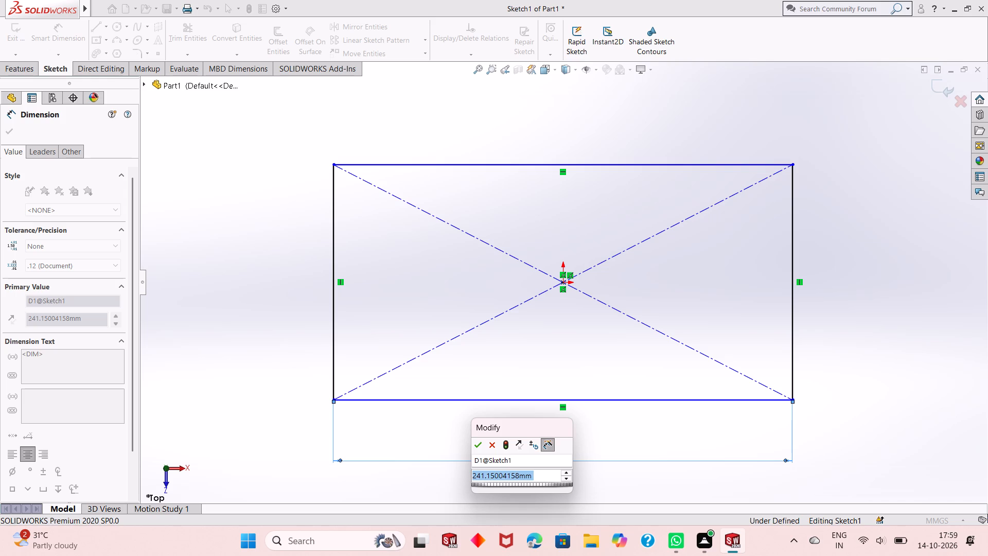
type("108")
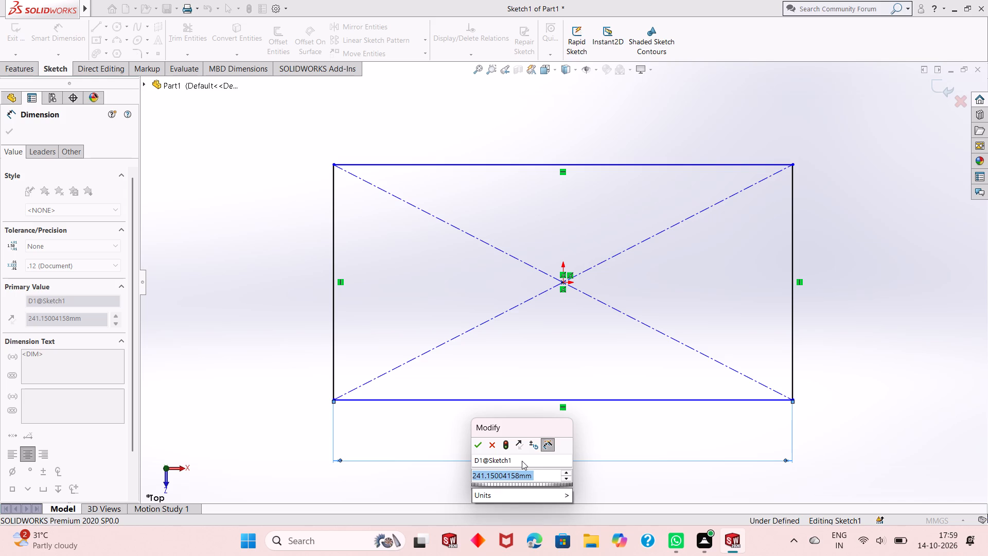
key("Return")
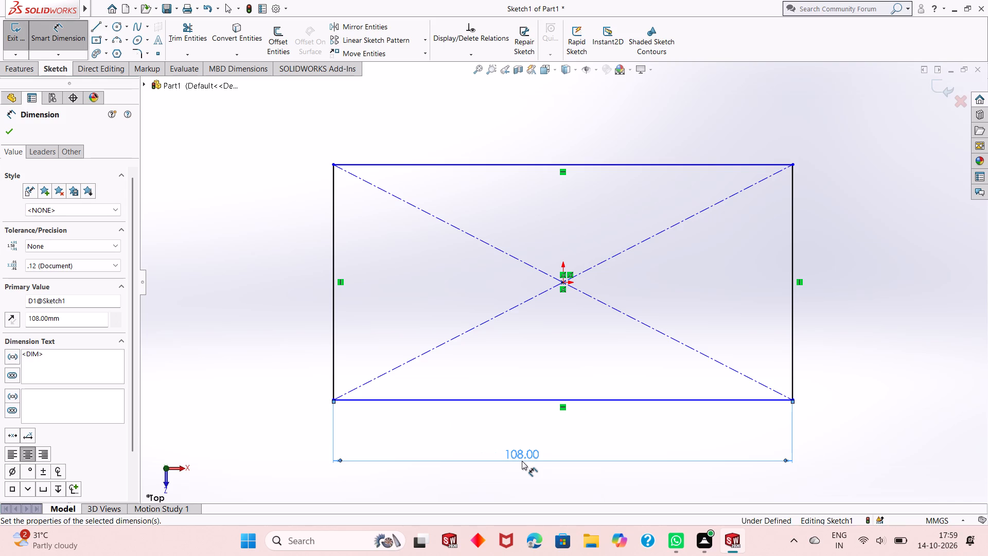
left_click(793, 347)
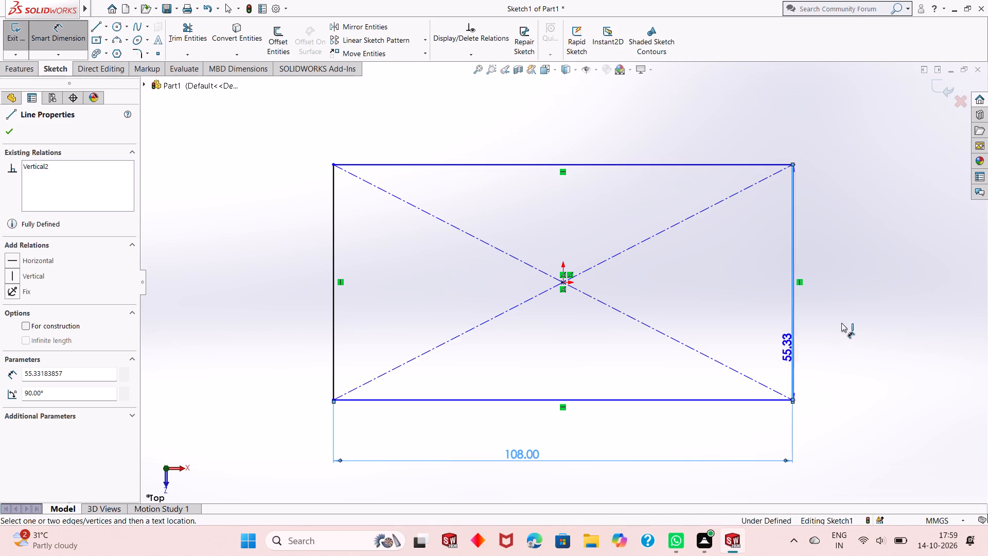
left_click(854, 311)
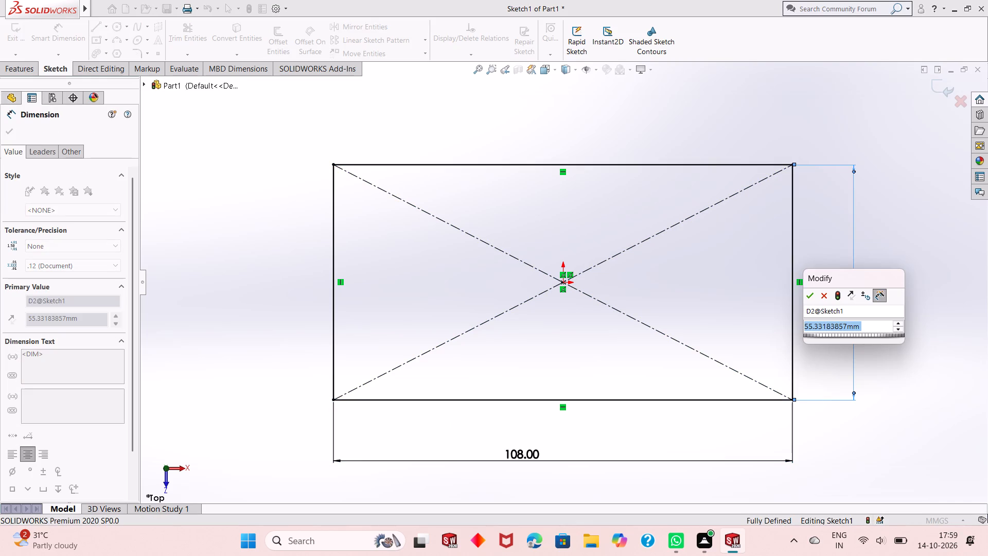
type("80")
key("Return")
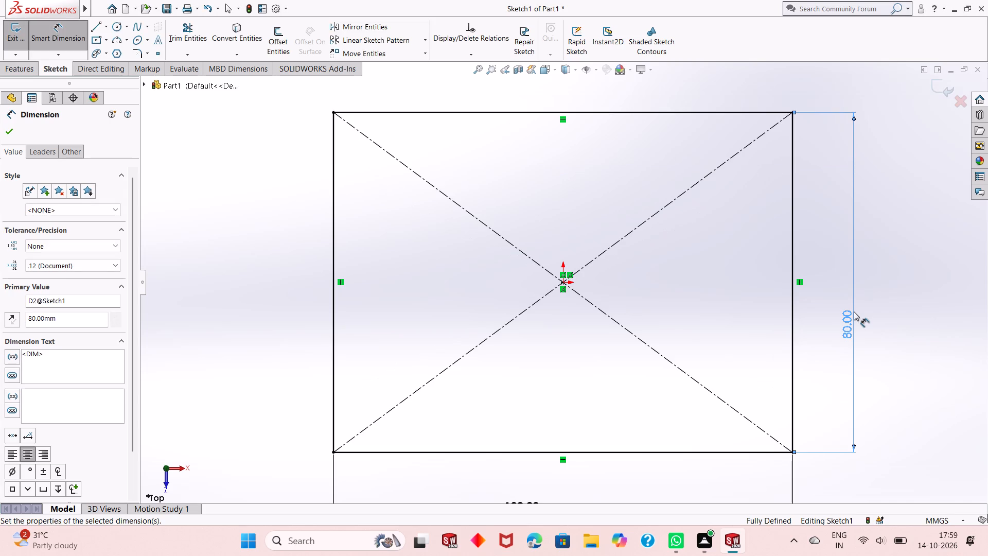
scroll(634, 349, "up", 3)
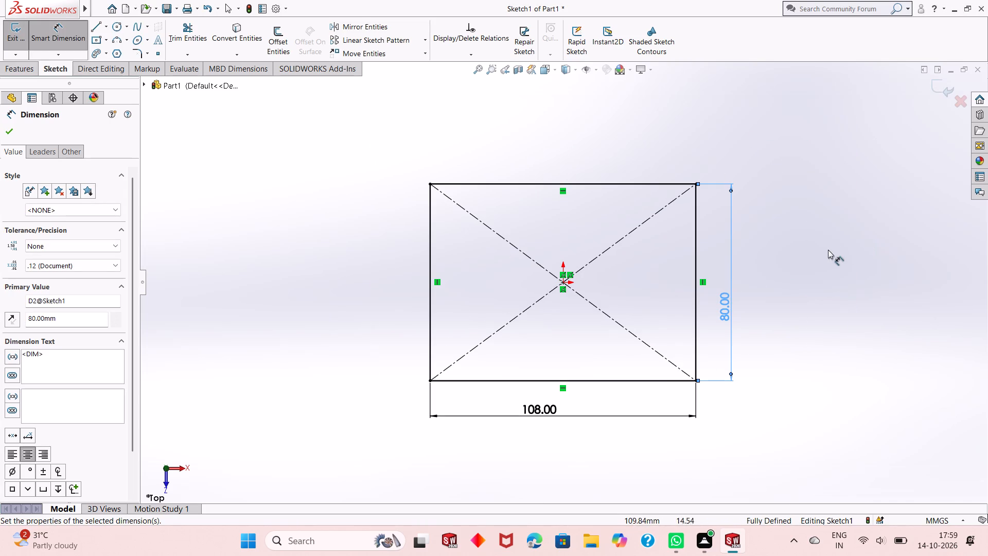
right_click(827, 250)
left_click(842, 285)
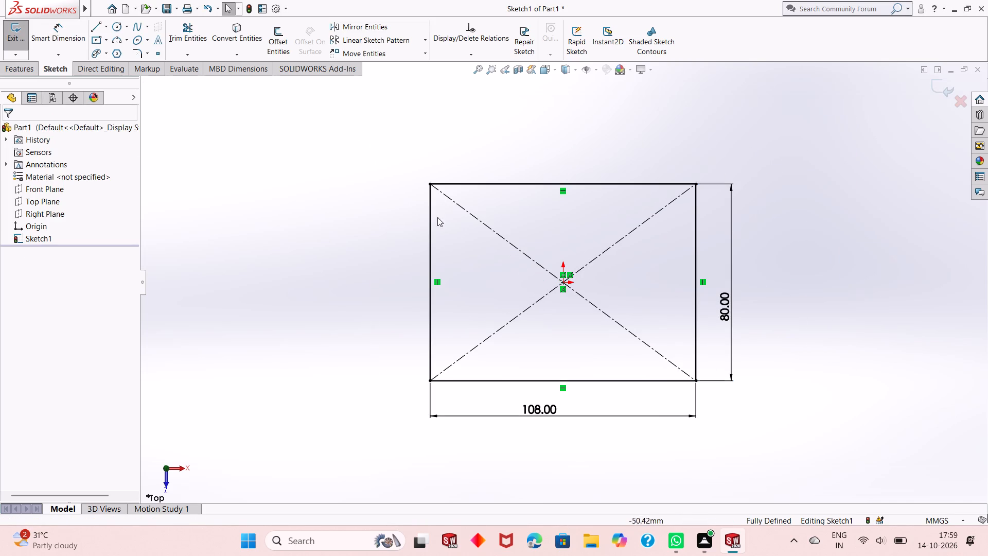
Extrude the rectangle as a blind boss with a depth of 40 mm.
left_click(28, 69)
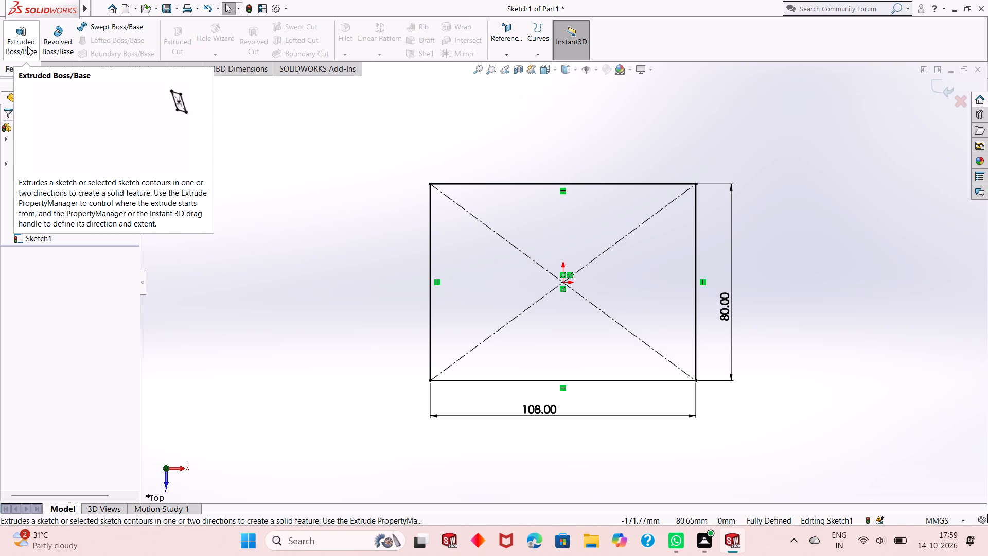
left_click(27, 46)
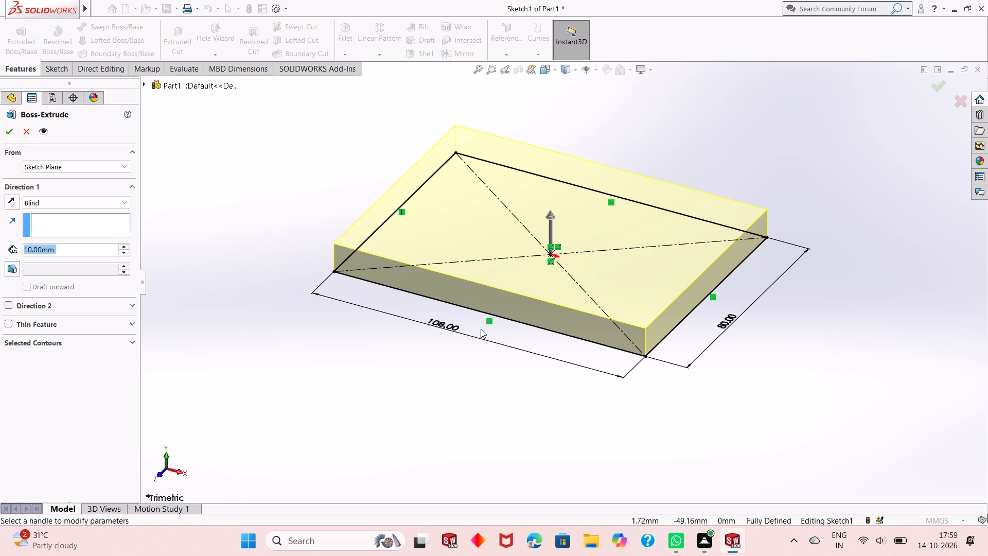
triple_click(94, 250)
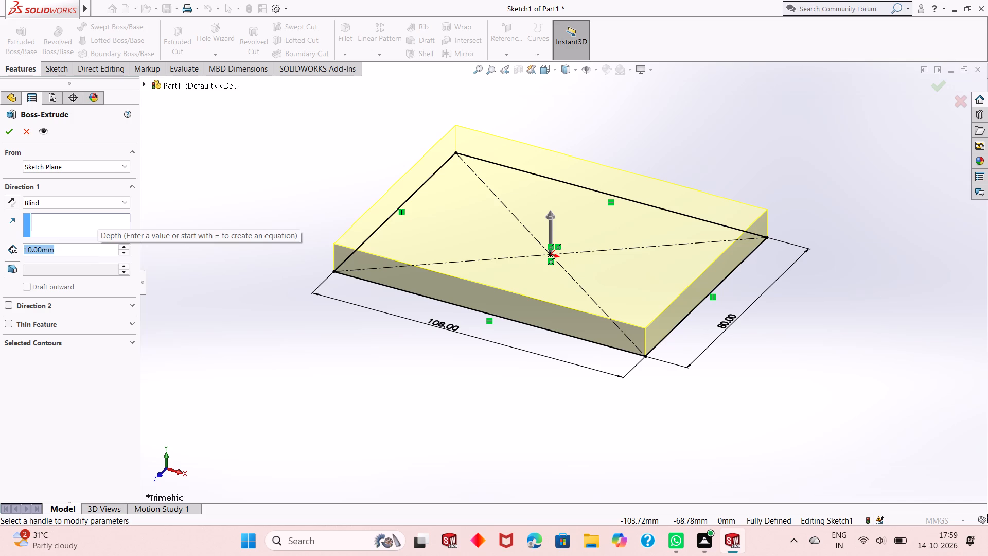
type("40")
key("Return")
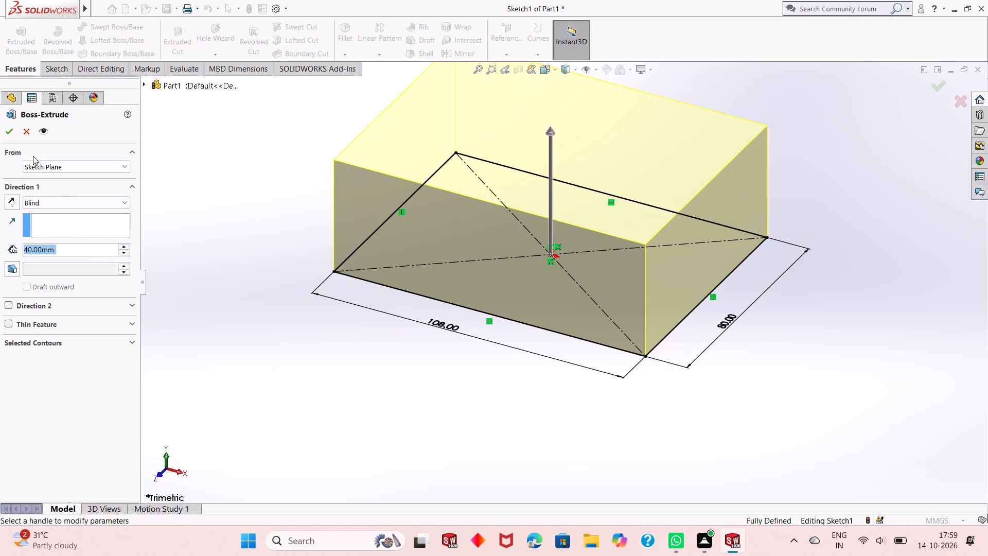
left_click(12, 133)
left_click(328, 366)
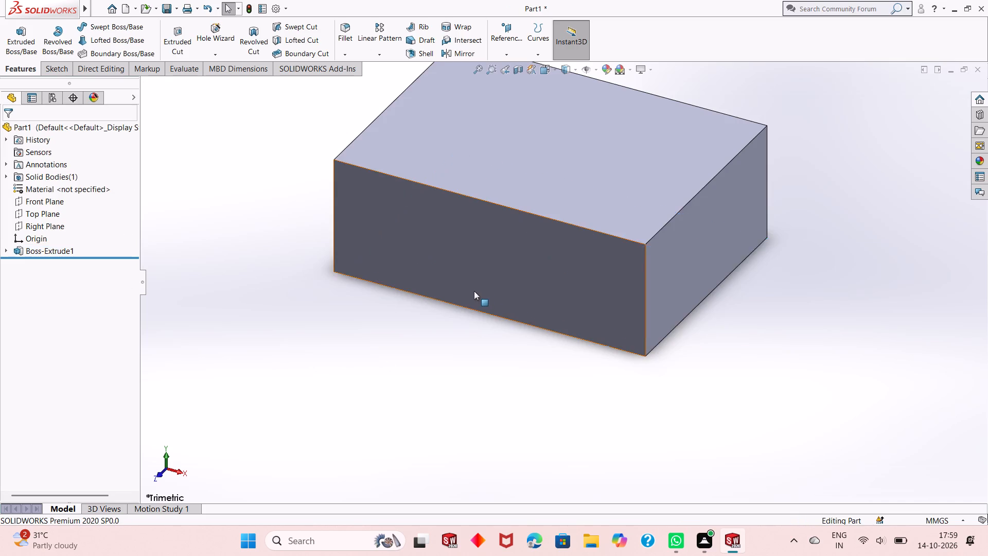
Start a new sketch on the block's front 108 by 40 mm face, viewed face-on.
scroll(477, 283, "up", 3)
scroll(537, 171, "down", 2)
middle_click_drag(562, 351, 578, 296)
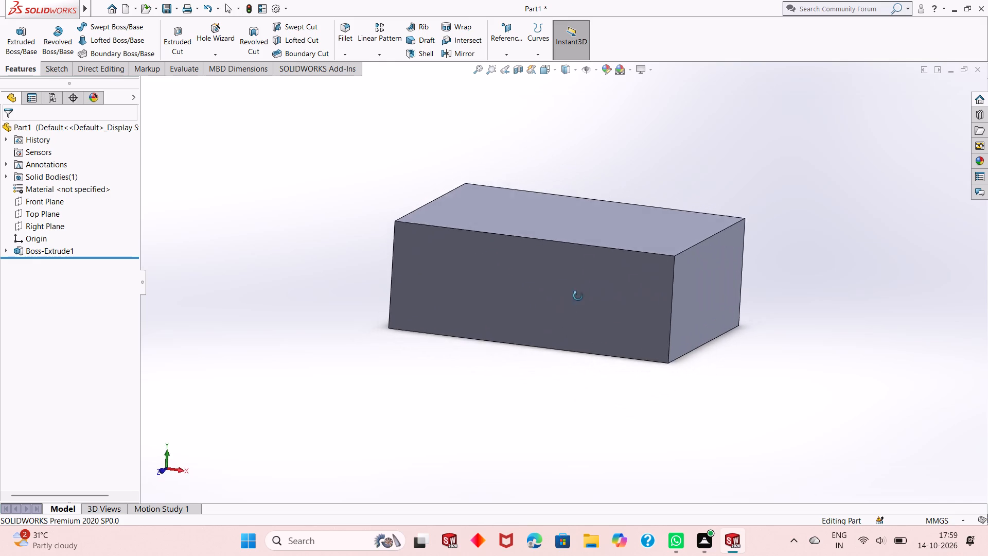
middle_click_drag(578, 296, 586, 283)
middle_click_drag(601, 278, 595, 292)
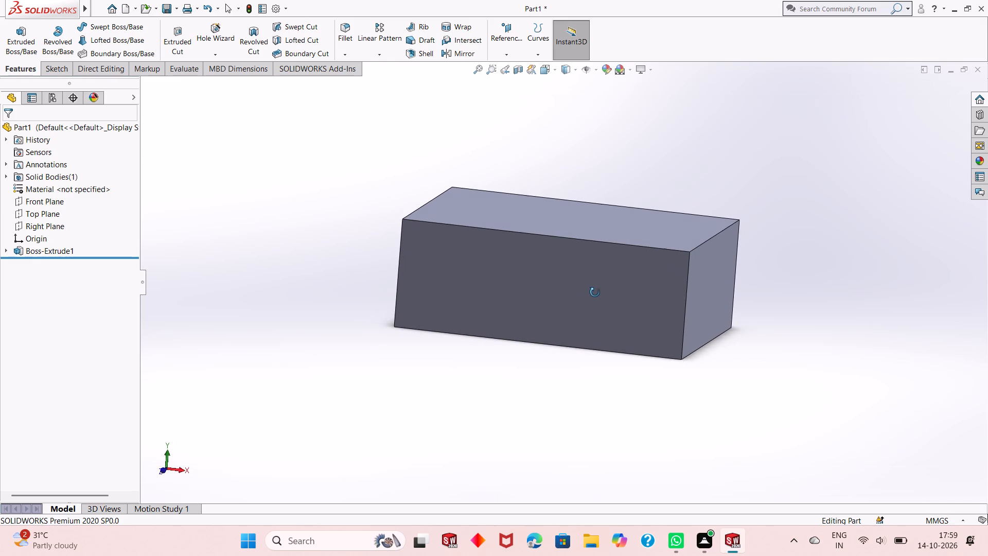
middle_click_drag(595, 292, 578, 342)
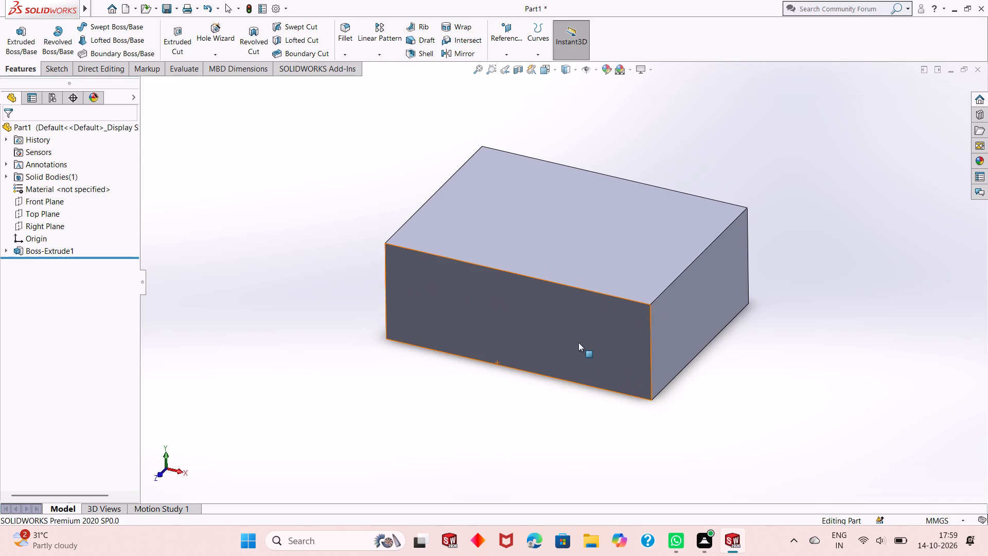
scroll(578, 342, "down", 1)
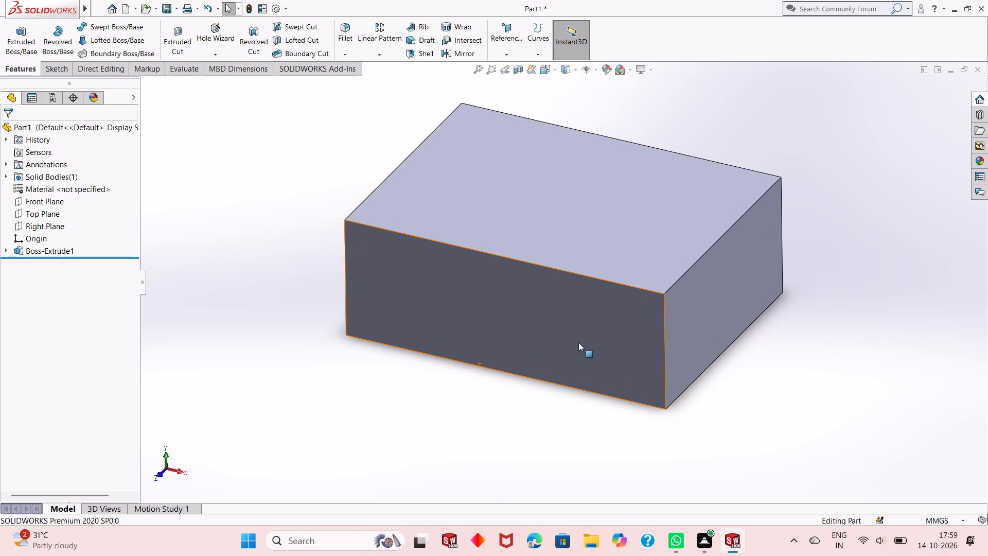
scroll(563, 381, "down", 1)
scroll(549, 313, "up", 2)
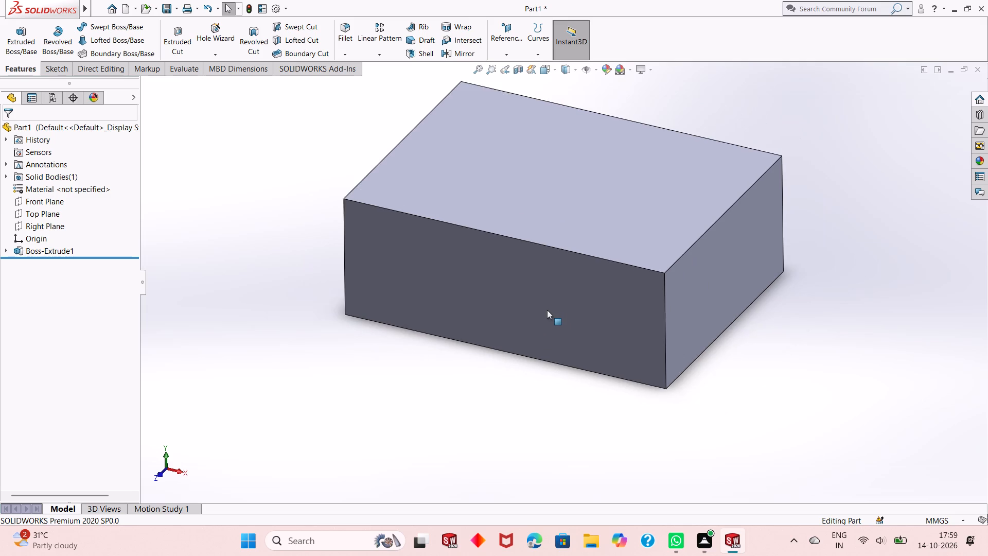
scroll(547, 310, "up", 1)
scroll(590, 171, "down", 2)
middle_click_drag(564, 437, 578, 349)
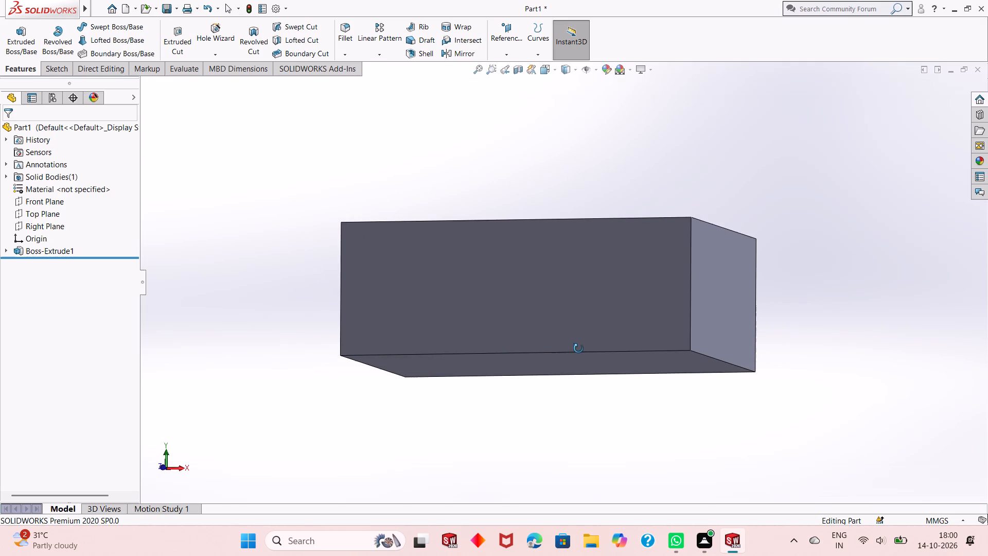
middle_click_drag(578, 349, 580, 358)
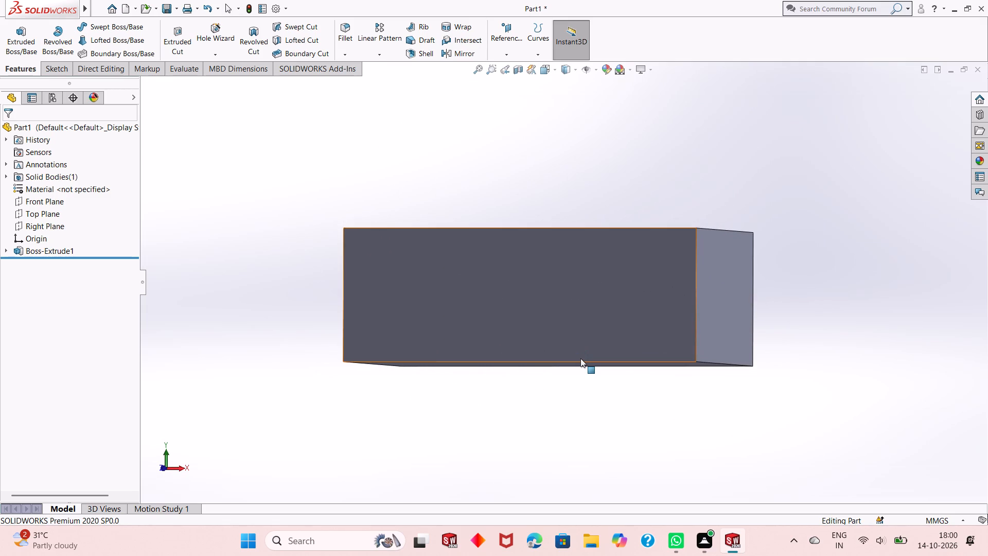
left_click(557, 333)
left_click(602, 305)
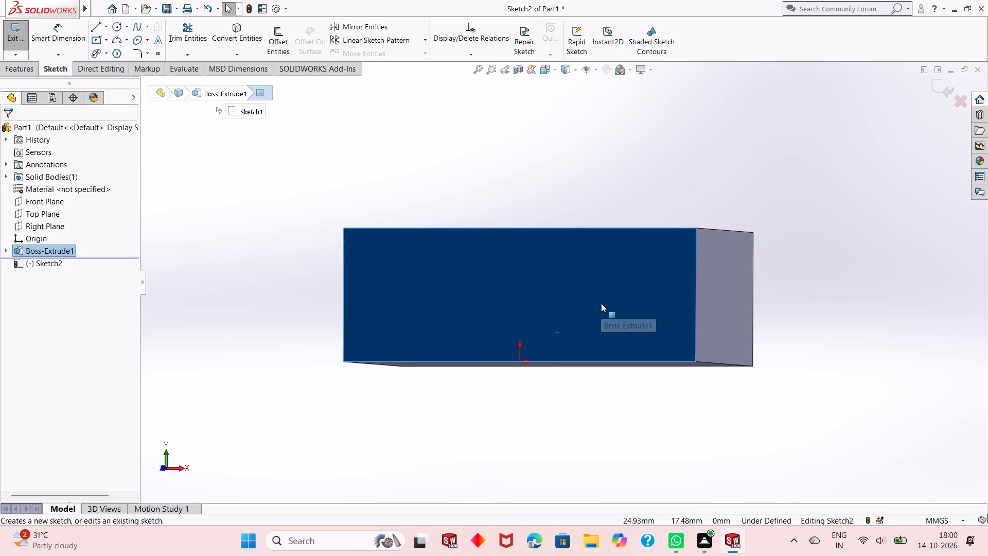
key("ctrl+8")
scroll(333, 450, "up", 2)
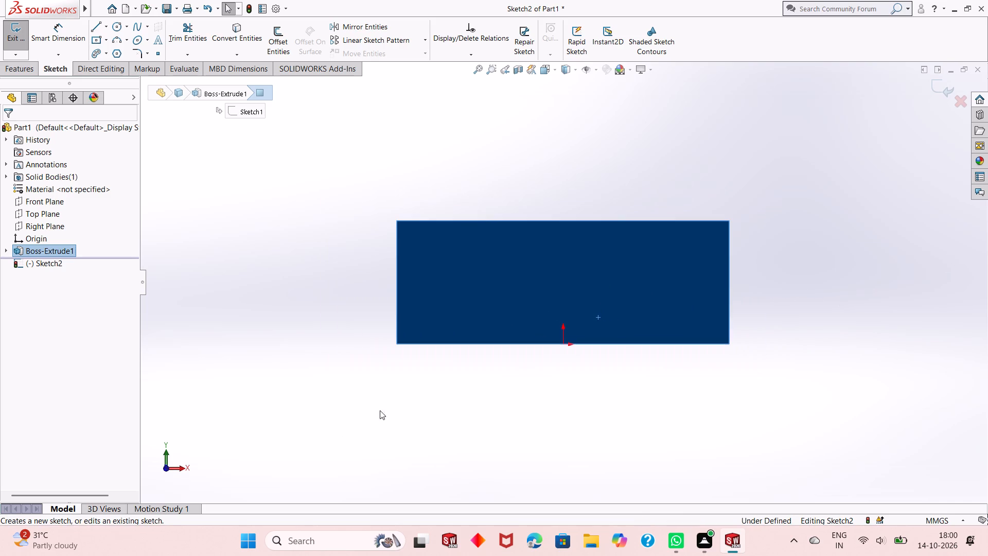
left_click(677, 364)
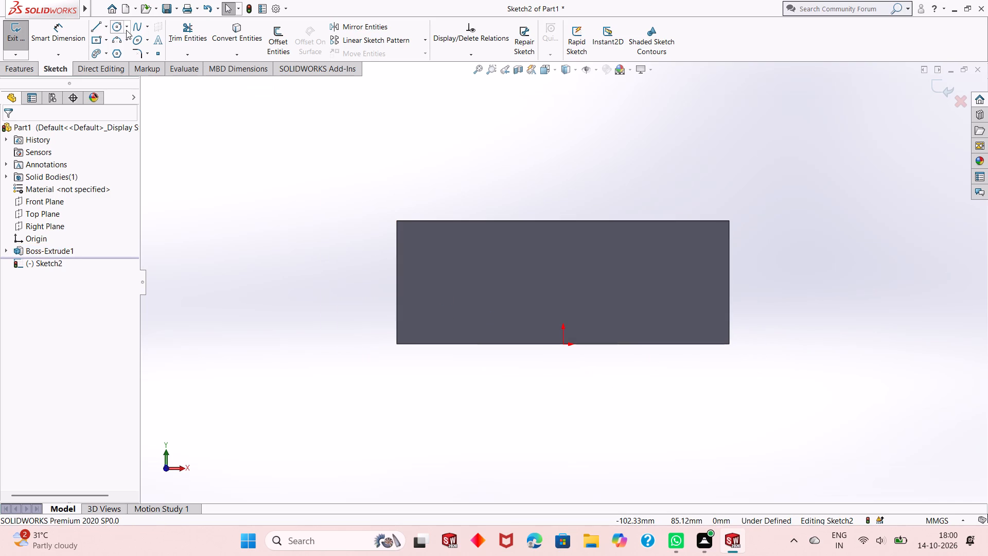
Sketch a circle of about 18 mm radius below the front face, centred about 28 mm right of and 21 mm below the origin.
left_click(119, 25)
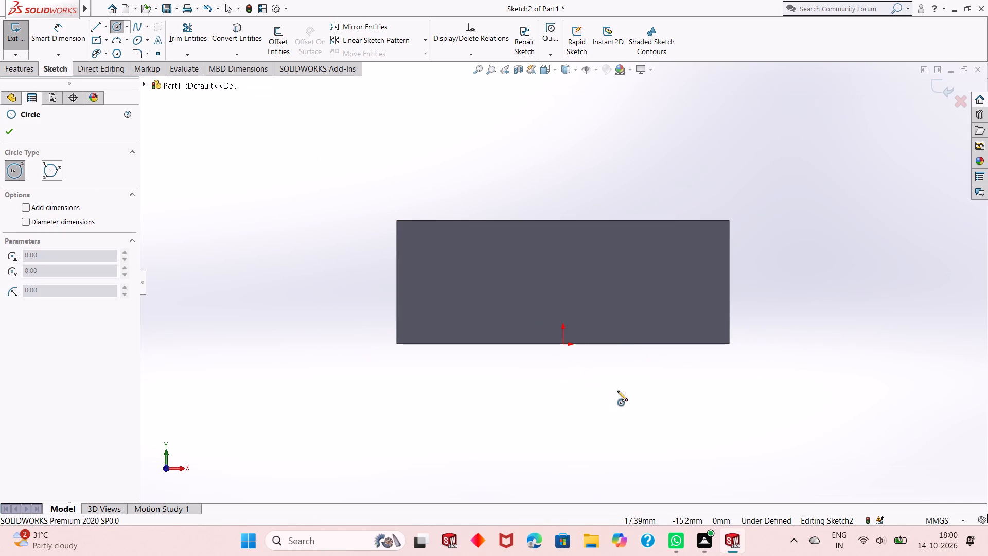
left_click(650, 408)
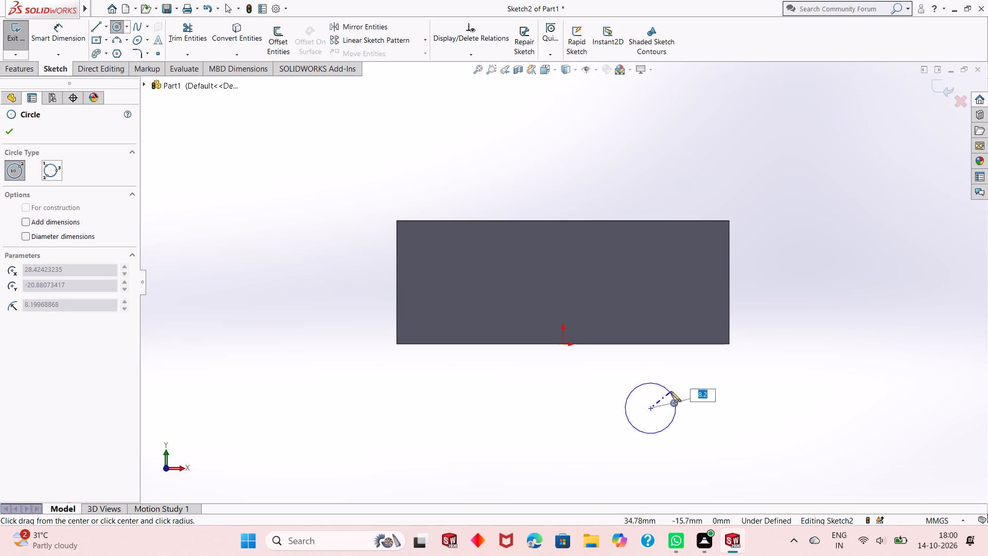
left_click(698, 378)
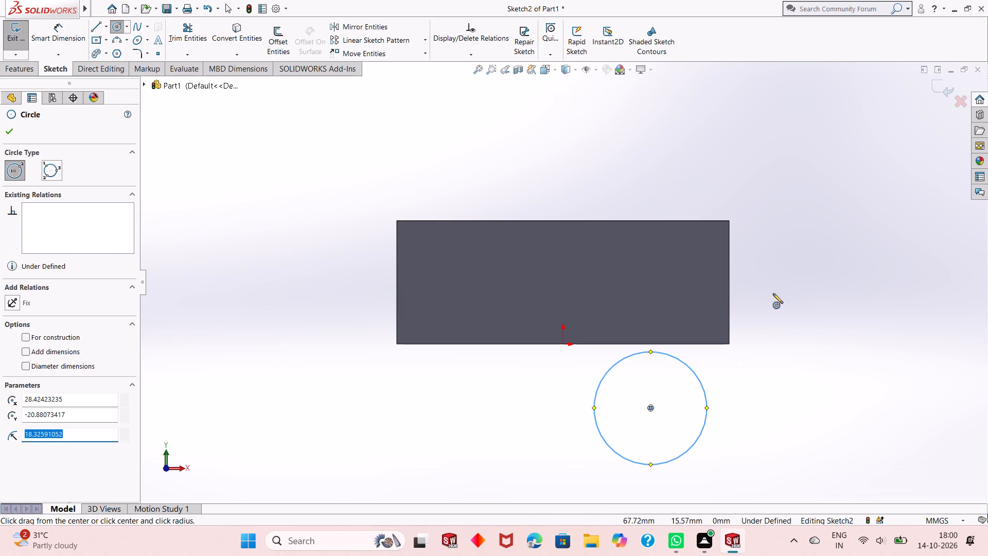
Undo the circle and the new sketch on the block's front face.
right_click(778, 286)
left_click(789, 291)
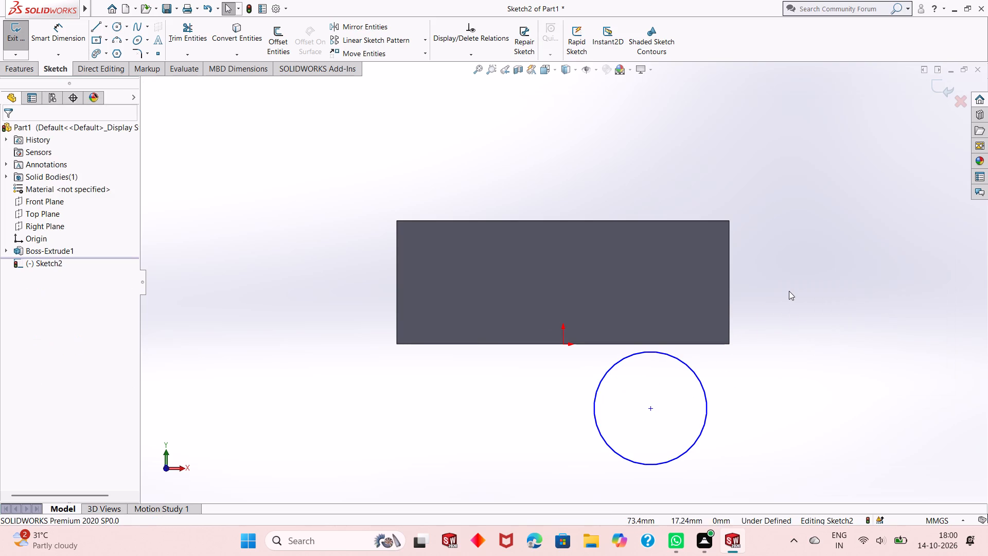
left_click(57, 39)
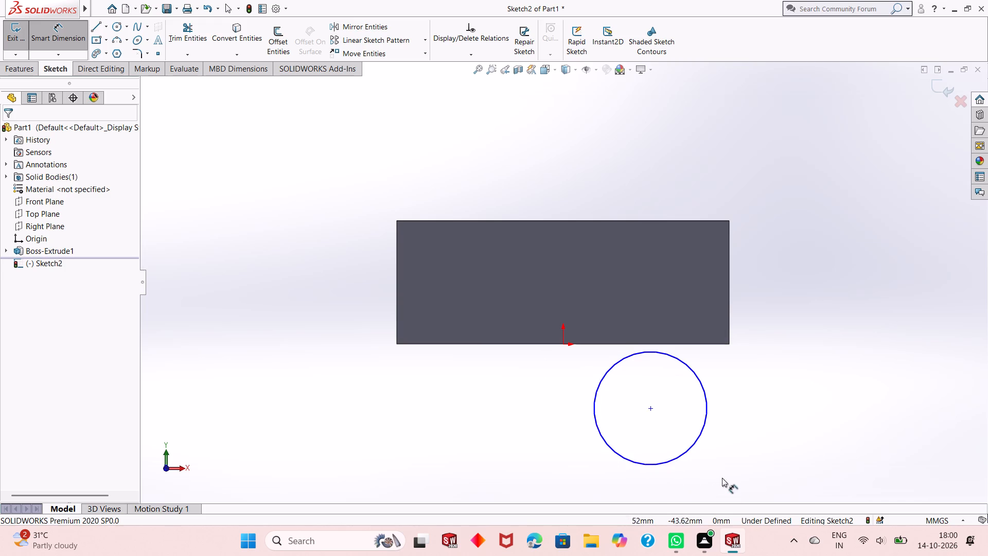
middle_click_drag(722, 377, 689, 400)
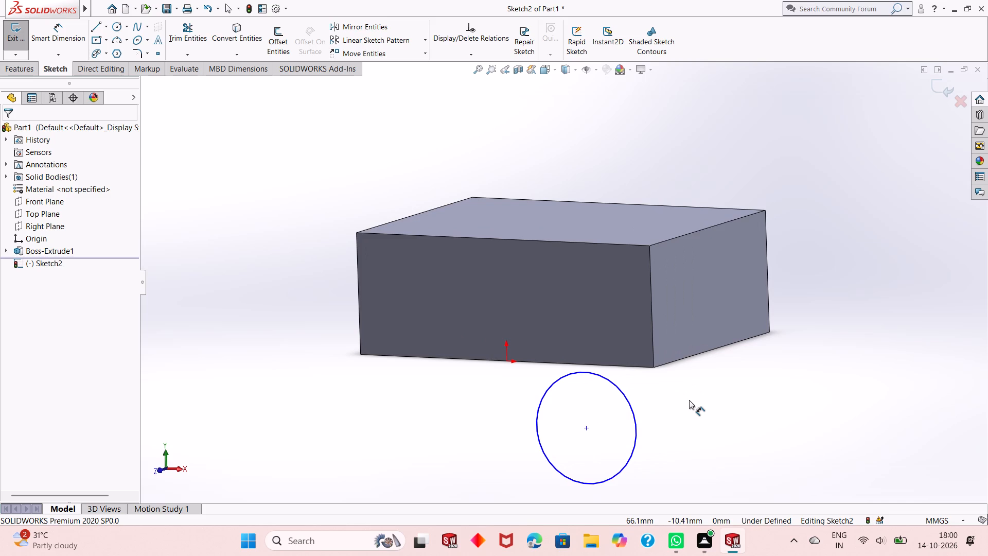
key("ctrl+z")
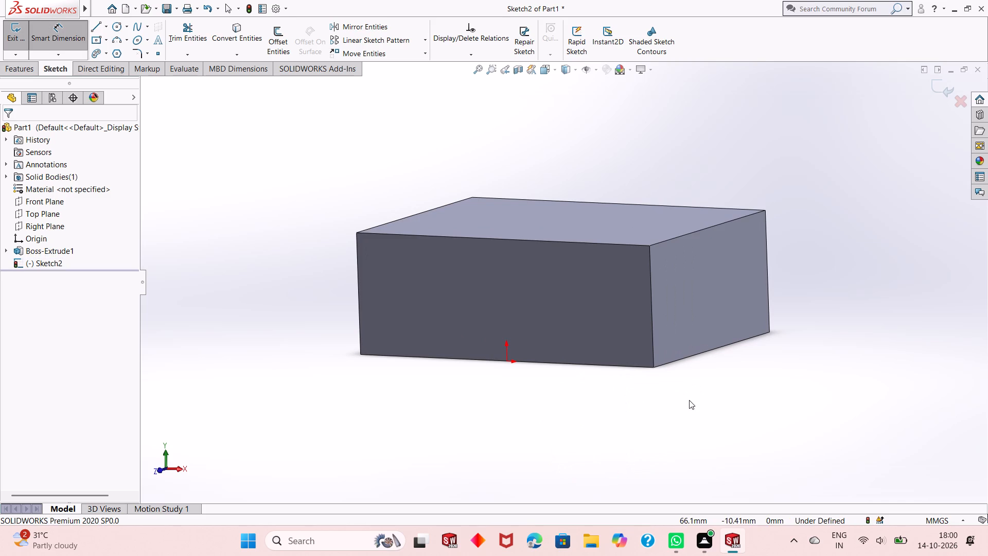
key("ctrl+z")
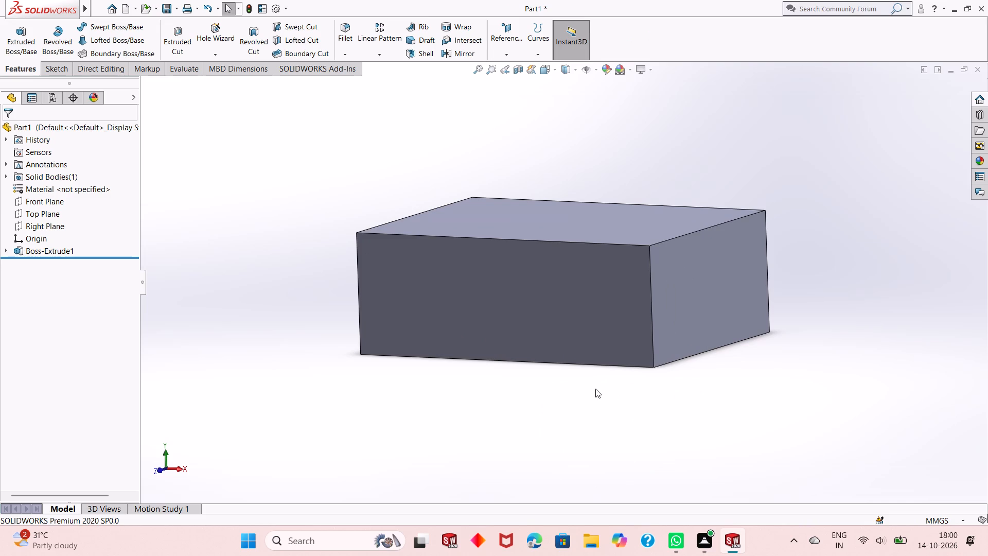
Start a new sketch on the block's top 108 by 80 mm face, viewed face-on.
middle_click_drag(570, 370, 614, 401)
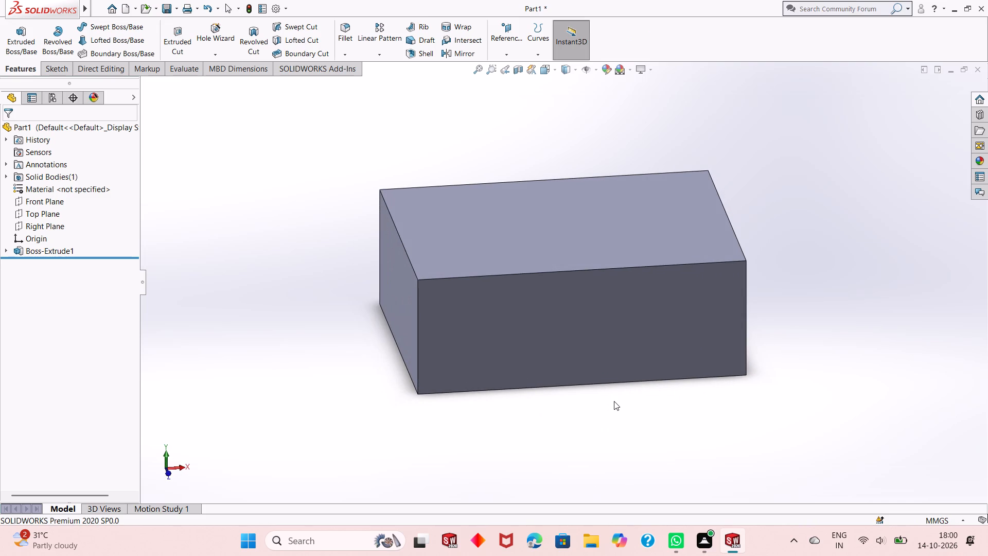
left_click(659, 246)
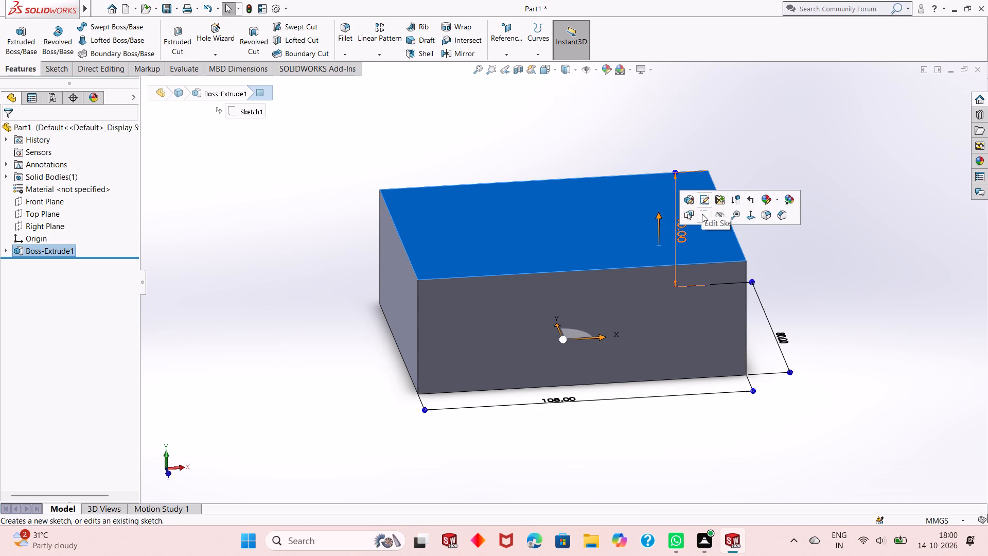
left_click(702, 214)
key("ctrl+8")
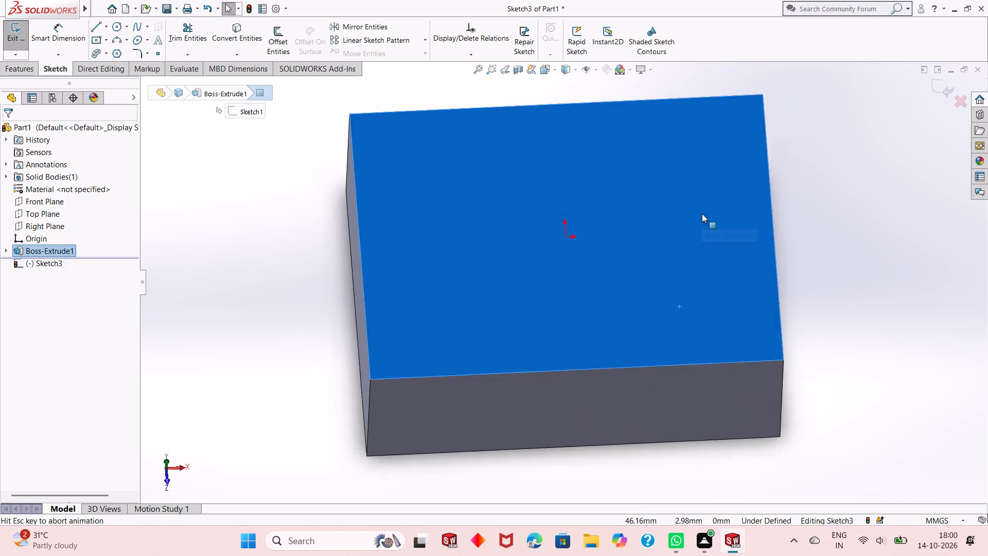
scroll(577, 285, "up", 3)
left_click(751, 288)
Sketch two vertically aligned circles near the top face's left corners, about 4.4 mm radius for the lower and 5.4 mm for the upper.
scroll(761, 269, "down", 1)
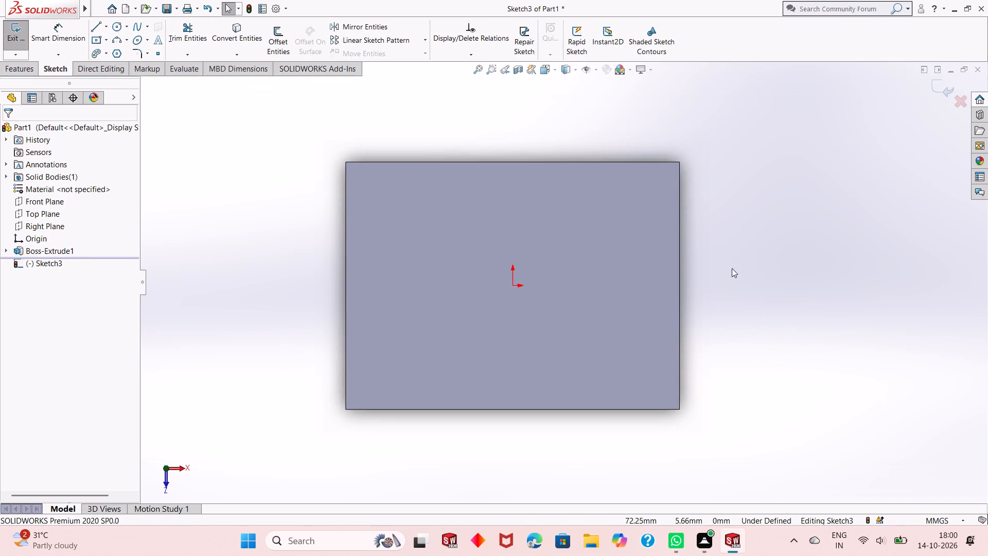
scroll(632, 288, "up", 2)
scroll(814, 272, "down", 1)
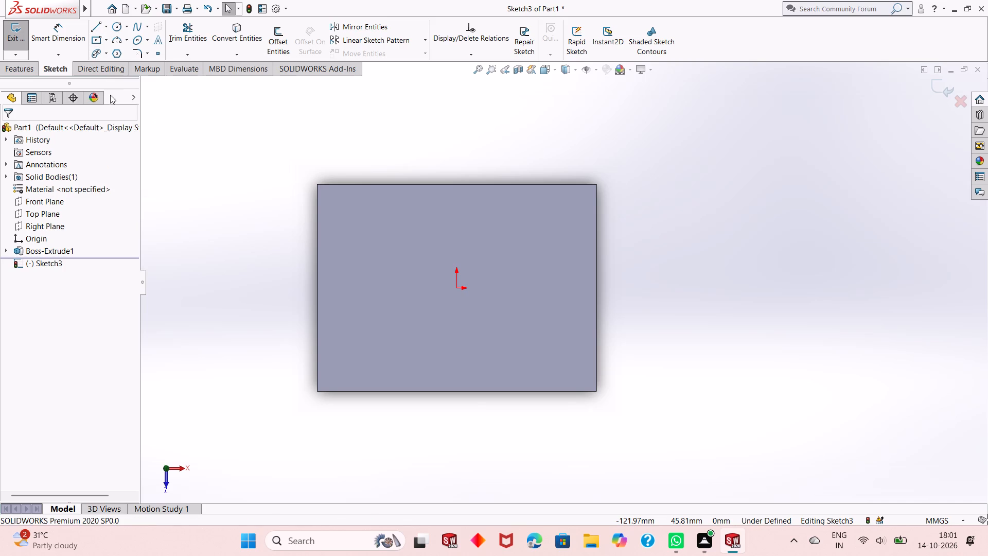
left_click(117, 25)
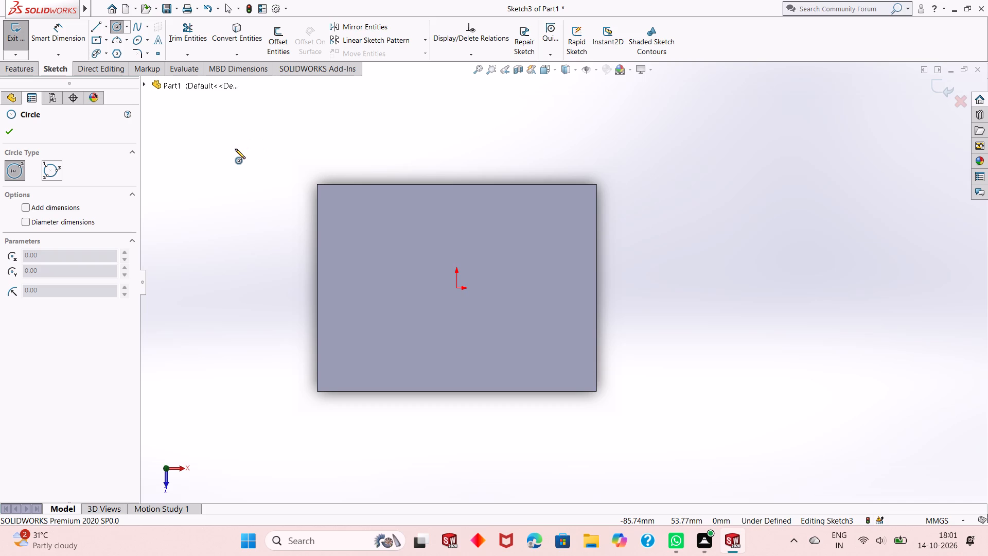
left_click(353, 359)
left_click(359, 349)
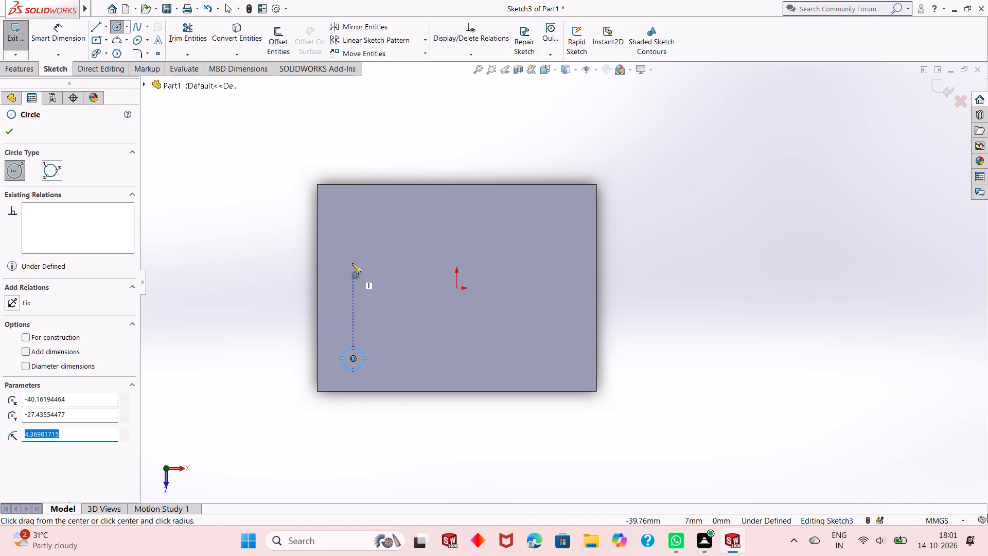
left_click(354, 219)
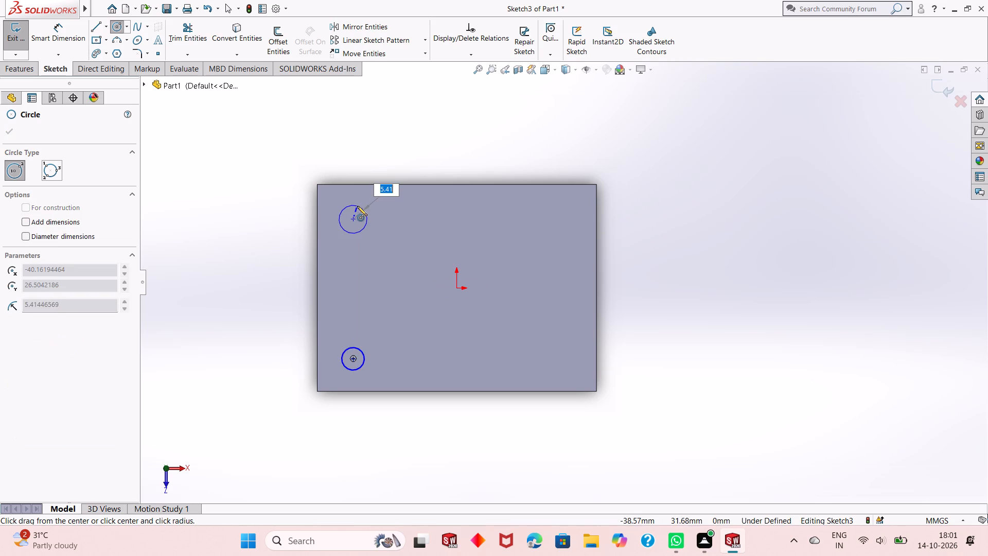
left_click(357, 206)
right_click(233, 213)
left_click(245, 217)
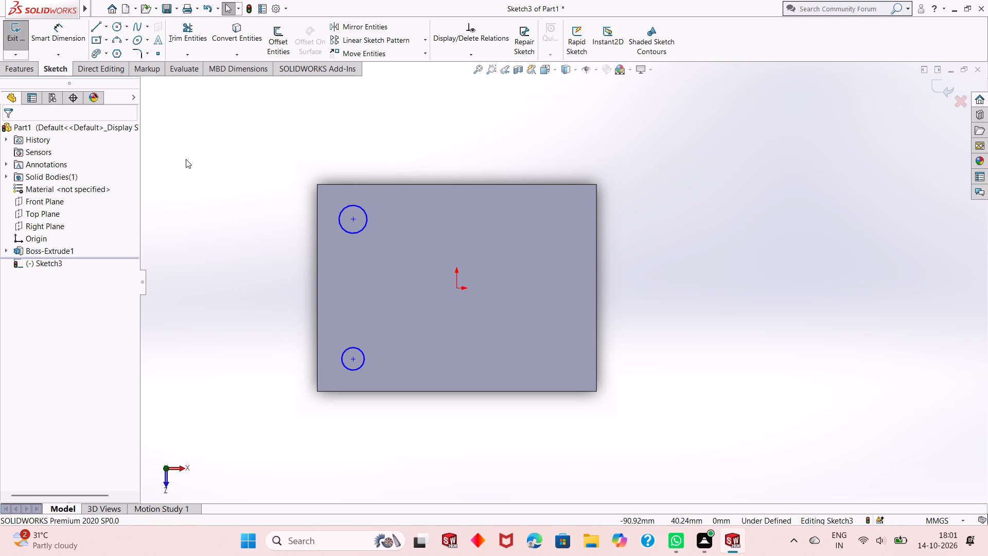
Dimension the lower circle's diameter to 16 mm.
left_click(66, 41)
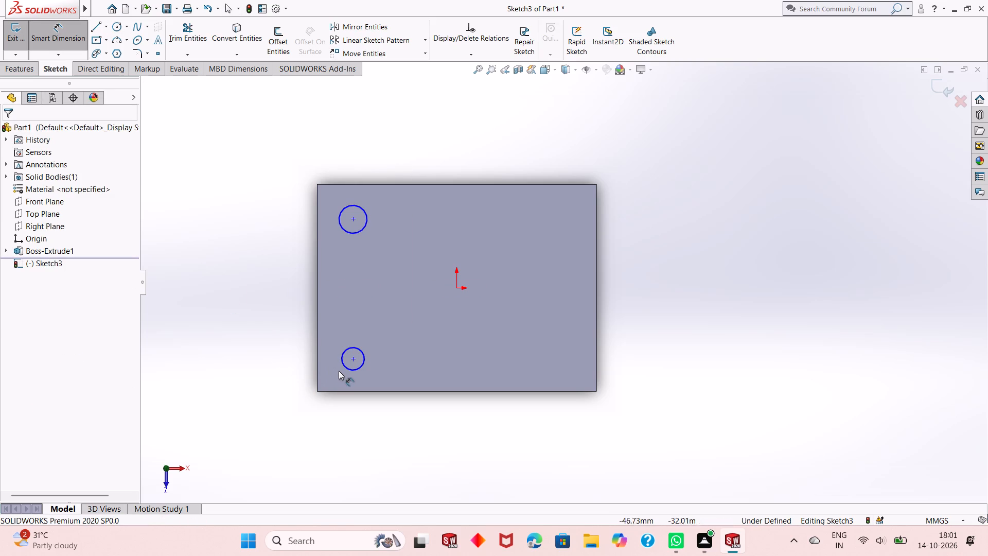
left_click(350, 368)
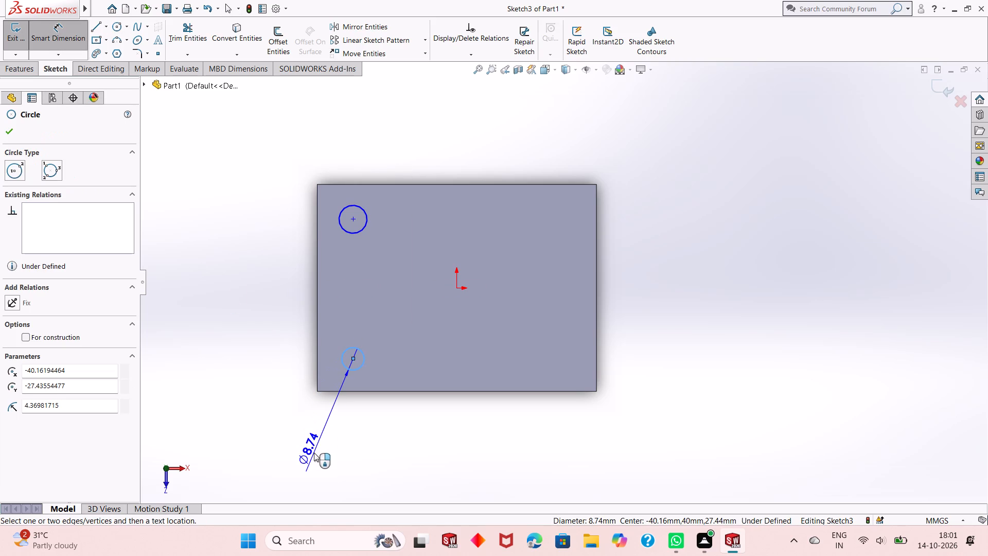
left_click(314, 453)
type("16")
key("Return")
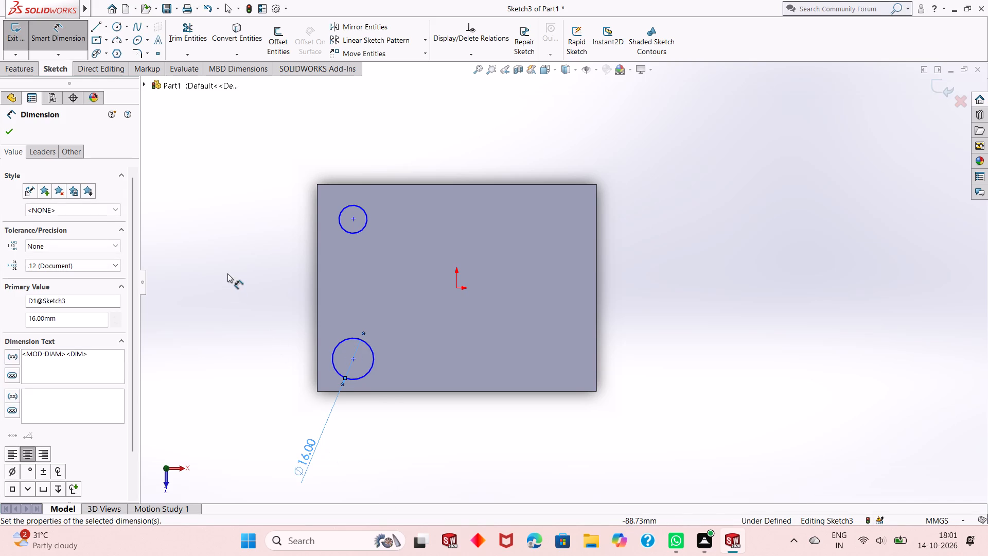
right_click(227, 273)
left_click(261, 301)
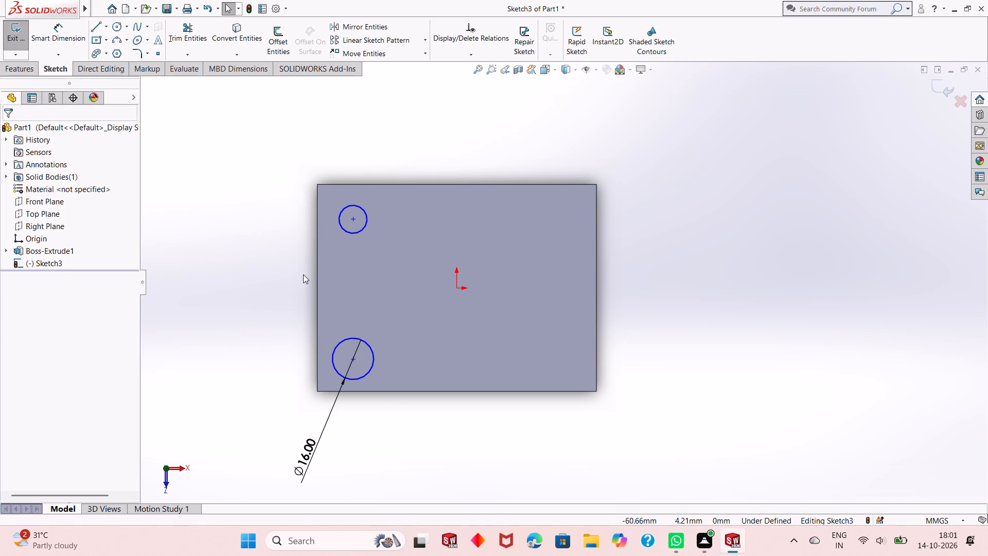
Add an equal relation between the upper and lower circles.
left_click(354, 225)
left_click(223, 285)
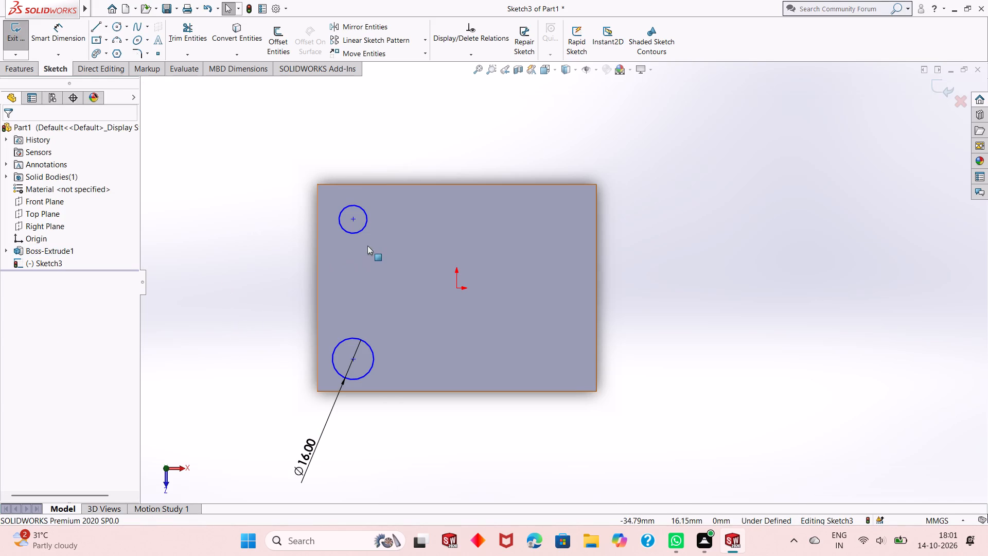
left_click(357, 234)
left_click(357, 340, "ctrl")
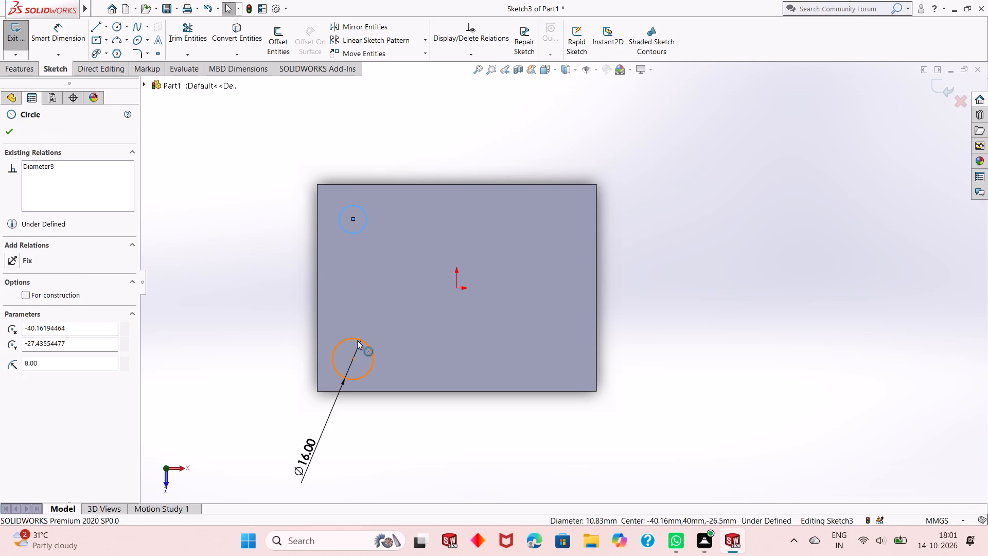
left_click(434, 290)
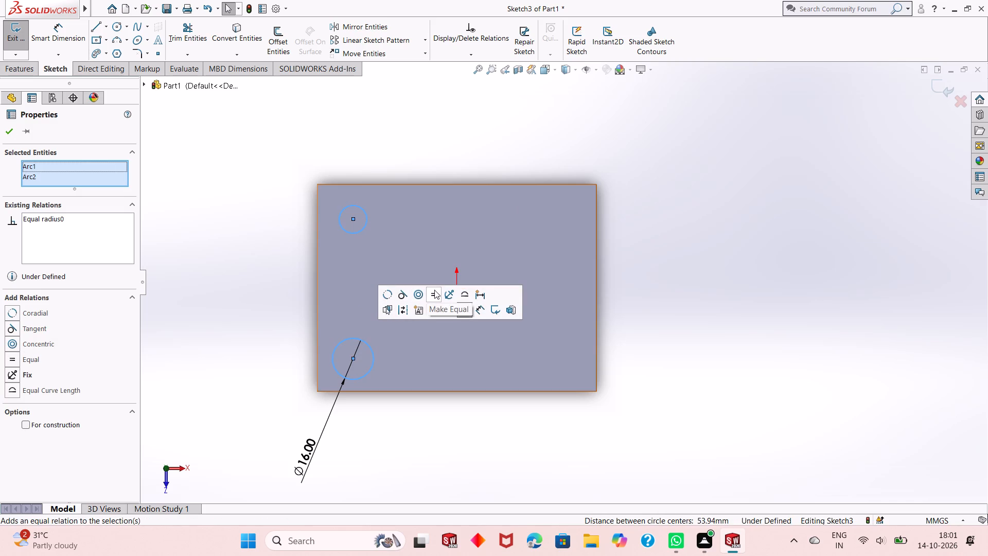
left_click(10, 133)
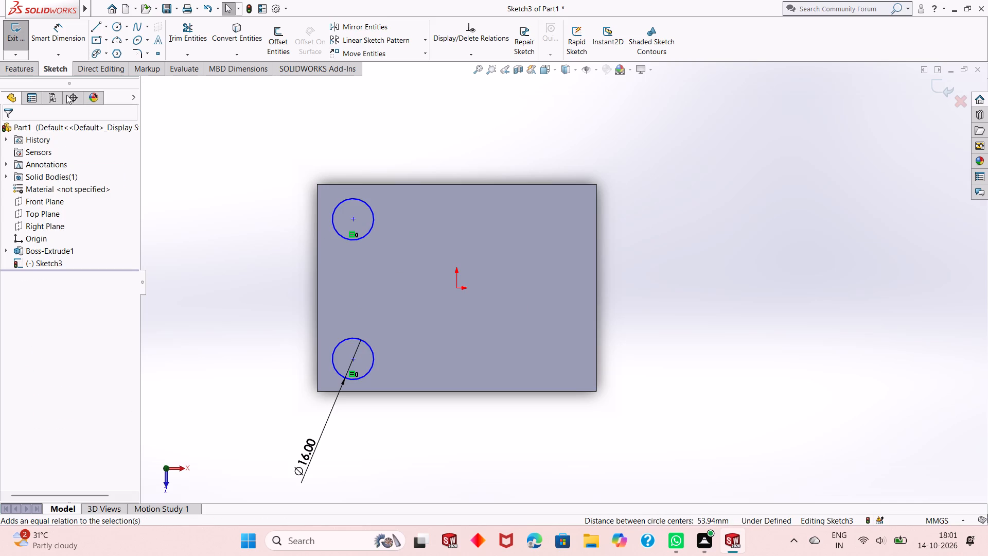
Dimension the lower circle's centre to 16 mm from the face's left edge and 16 mm from its bottom edge.
left_click(73, 40)
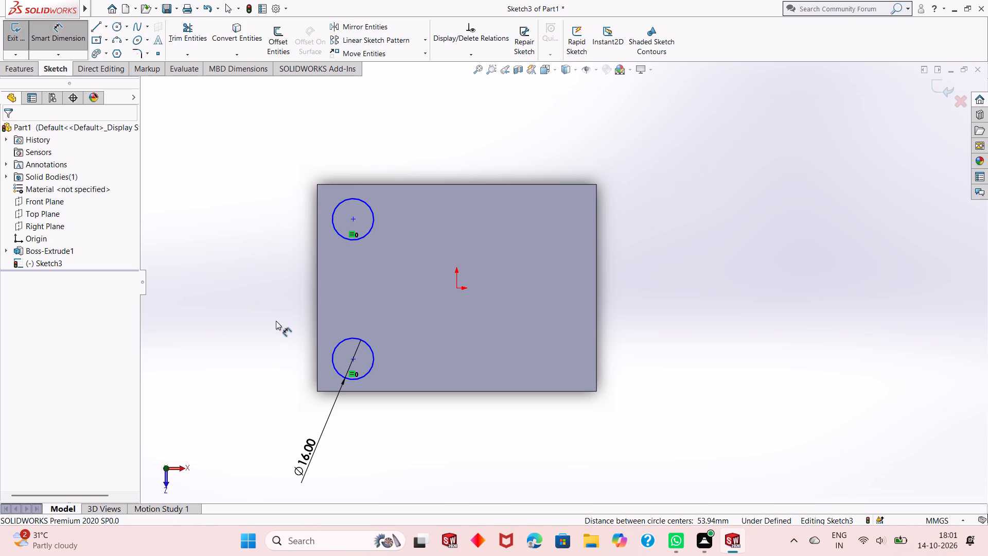
left_click(350, 358)
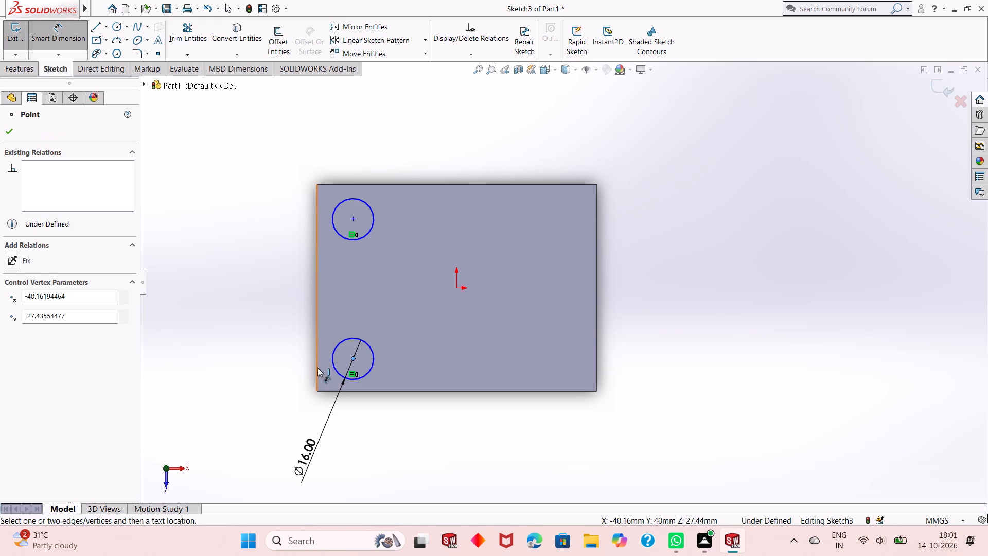
left_click(317, 368)
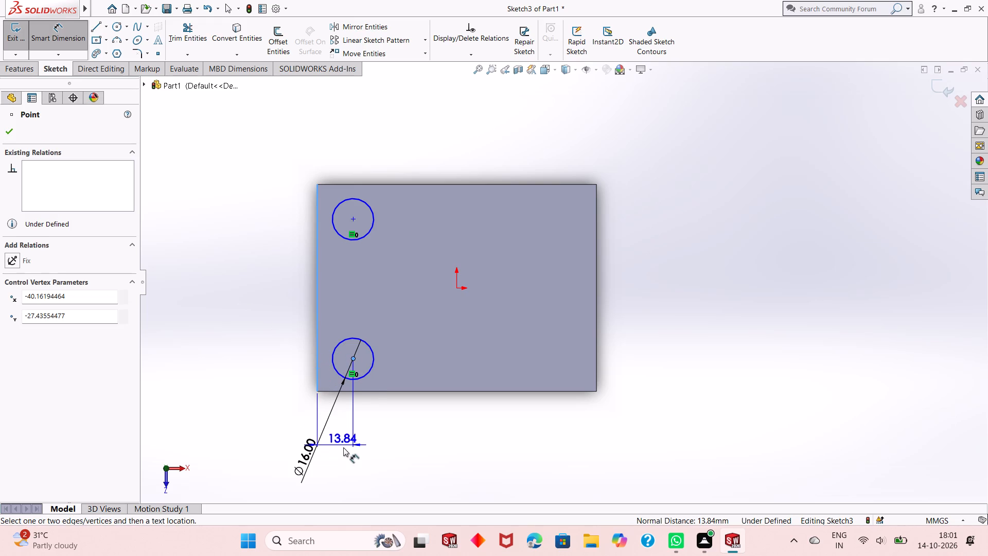
left_click(343, 447)
type("16")
key("Return")
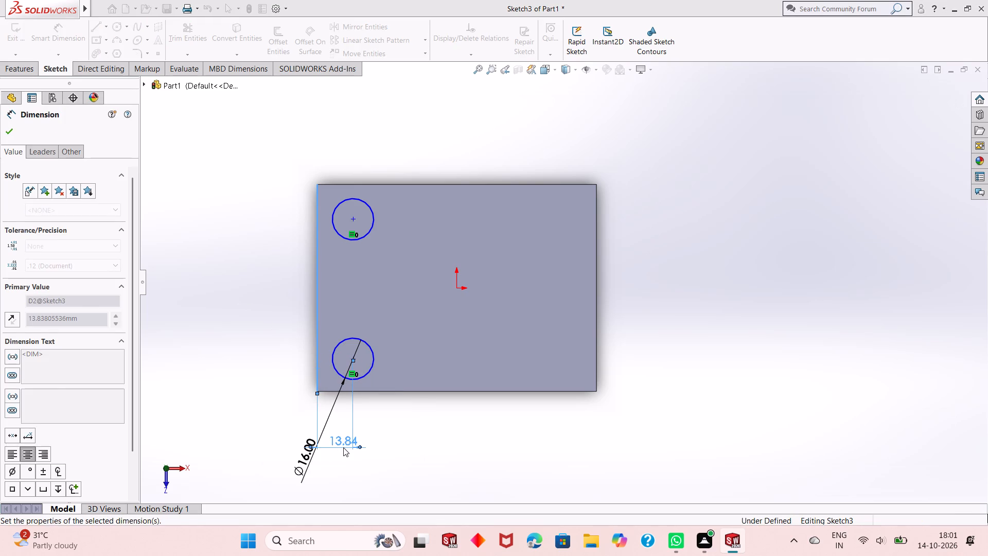
left_click(361, 359)
left_click(383, 393)
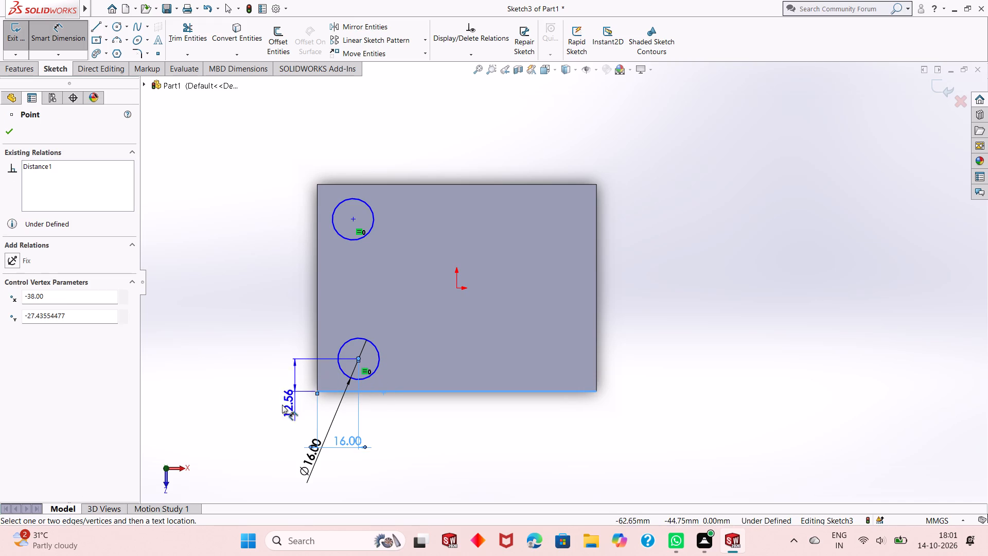
left_click(258, 410)
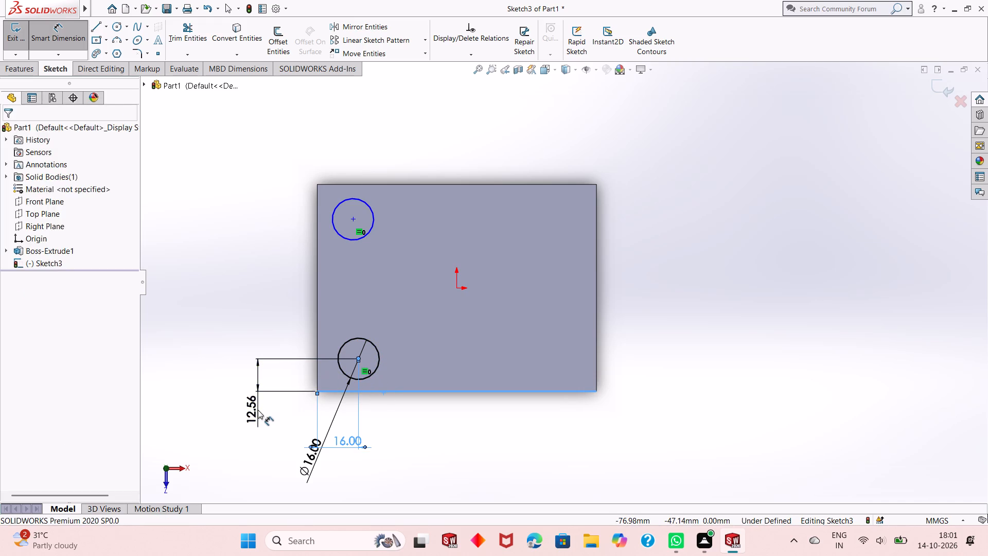
type("16")
key("Return")
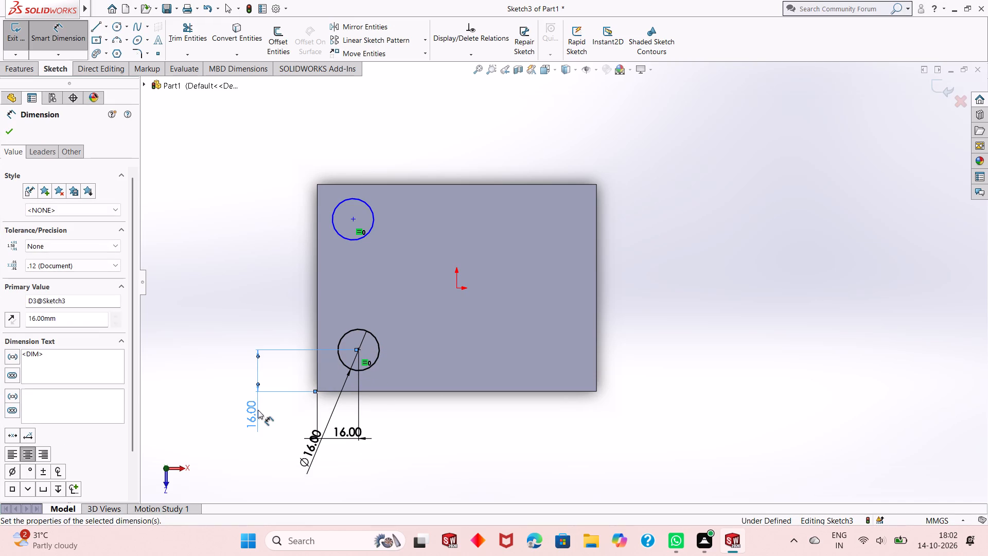
right_click(237, 297)
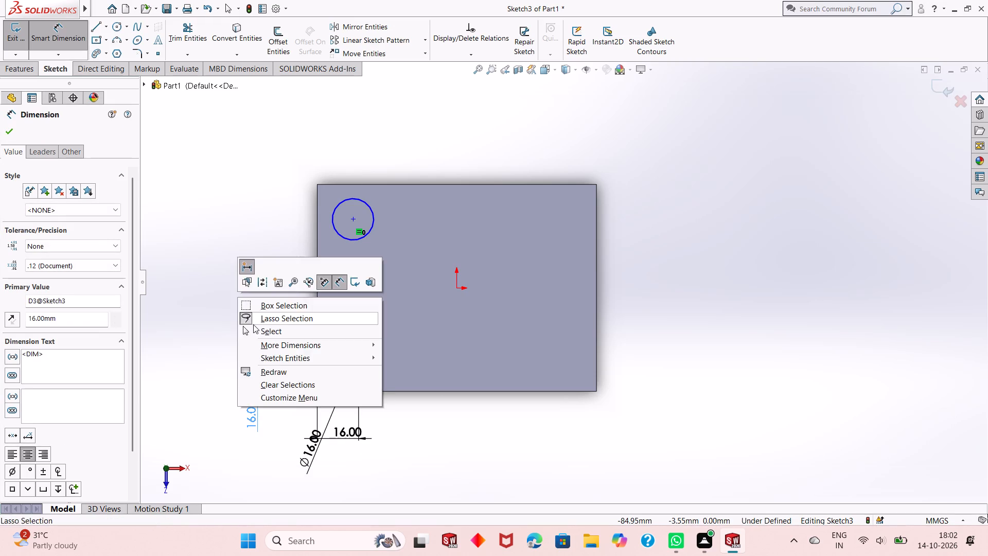
left_click(255, 330)
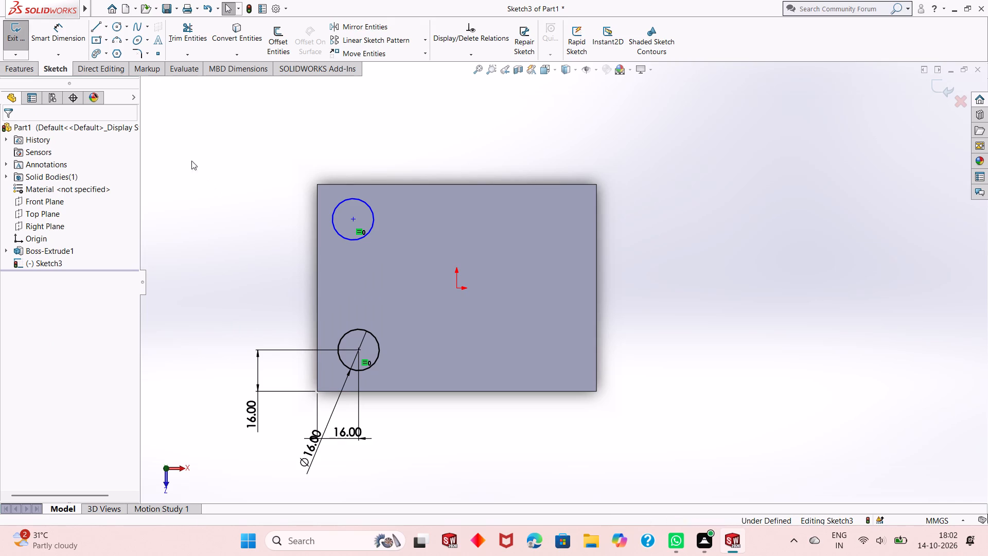
Dimension the upper circle's centre to 16 mm from the face's top edge.
left_click(62, 29)
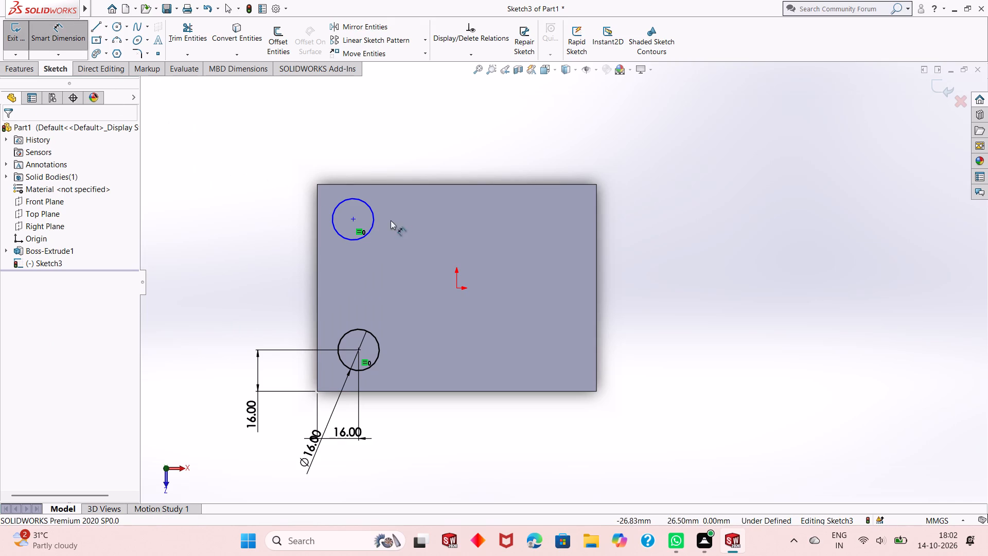
left_click(356, 220)
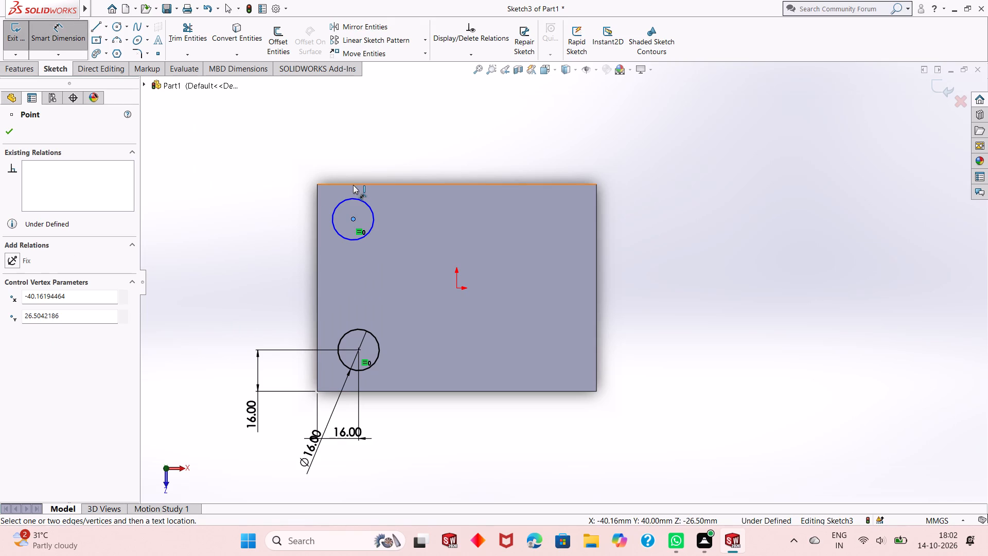
left_click(353, 184)
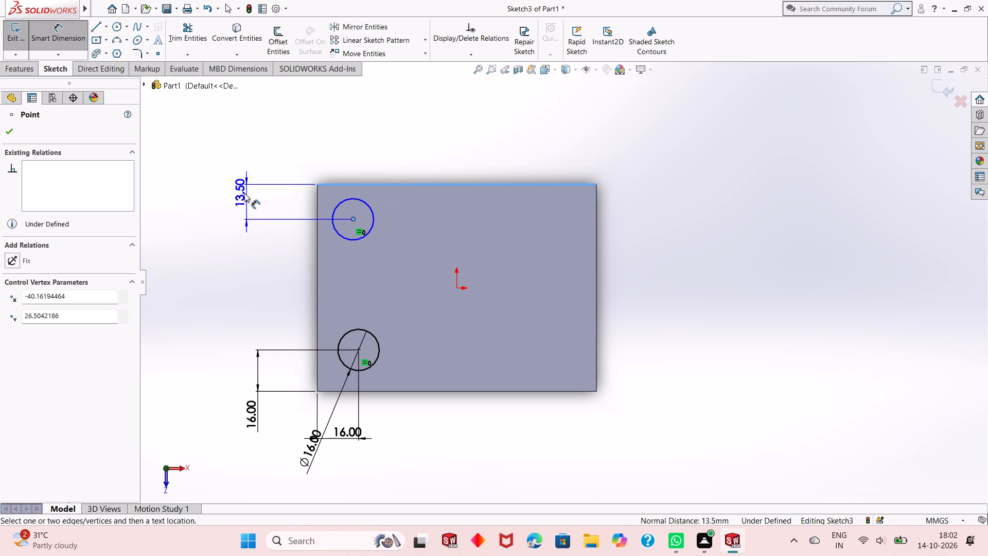
left_click(244, 193)
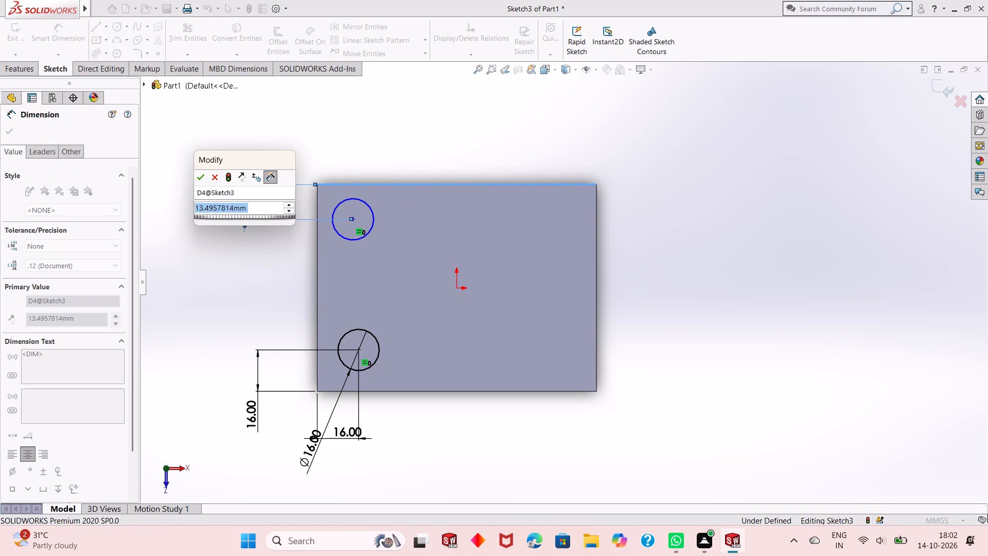
type("16")
key("Return")
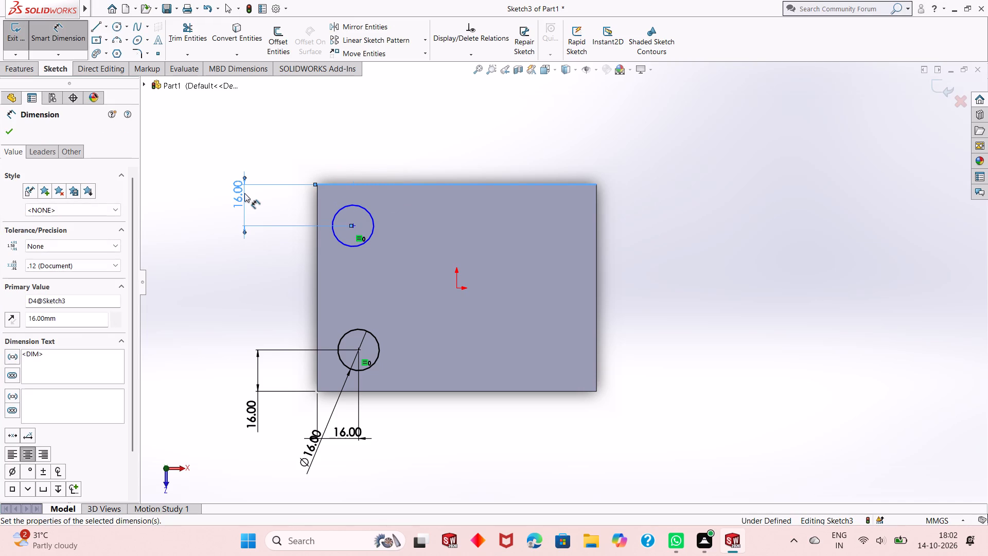
right_click(276, 114)
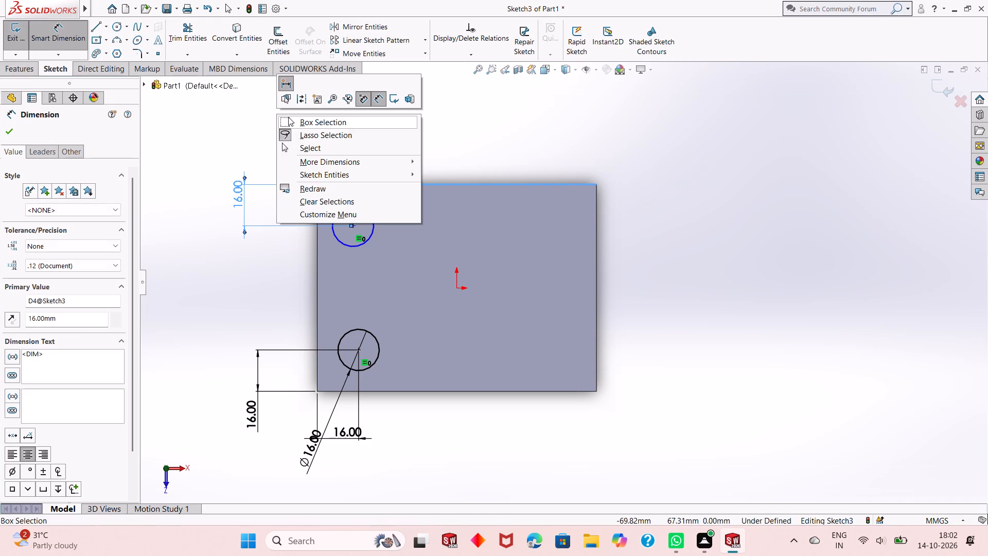
left_click(291, 148)
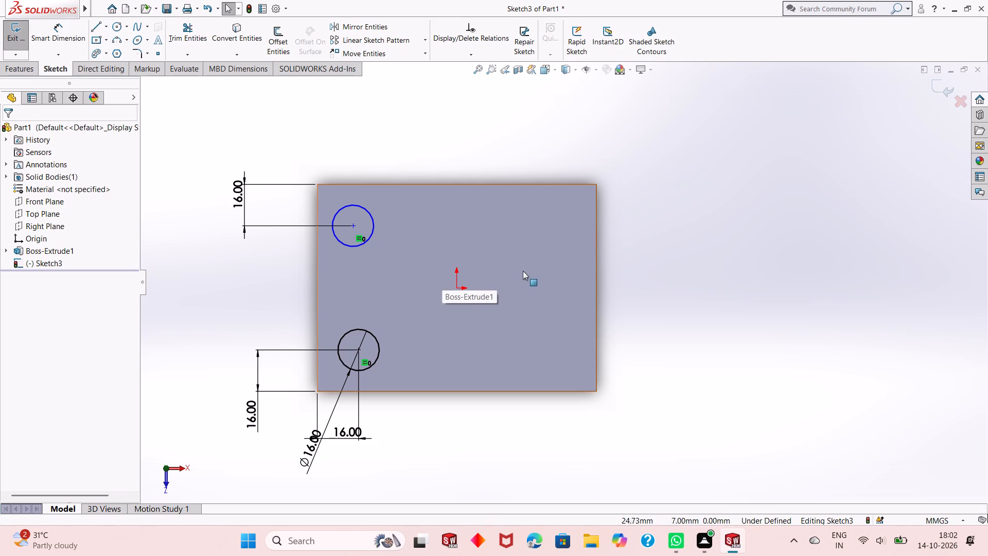
Add a vertical relation between the centres of the upper and lower circles.
left_click(352, 228)
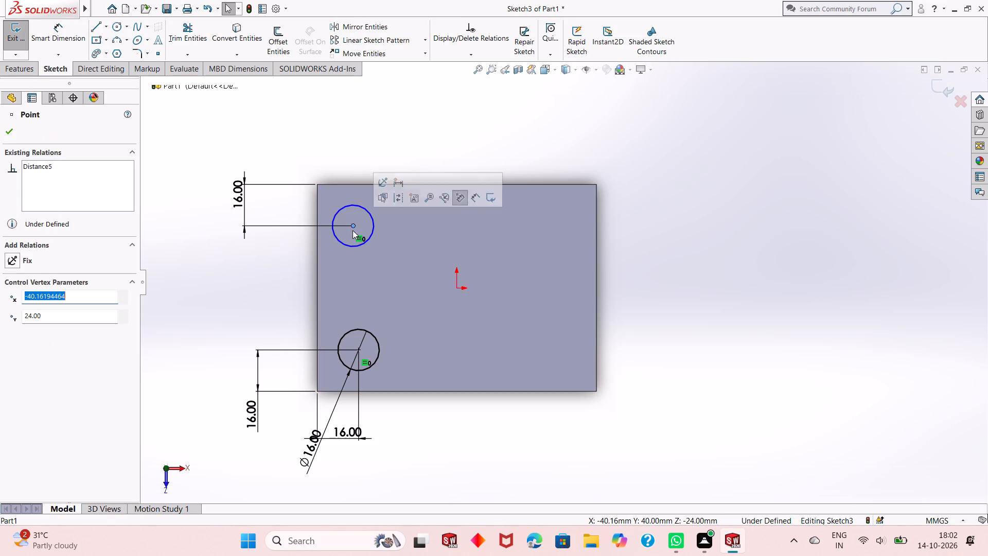
left_click(359, 351, "ctrl")
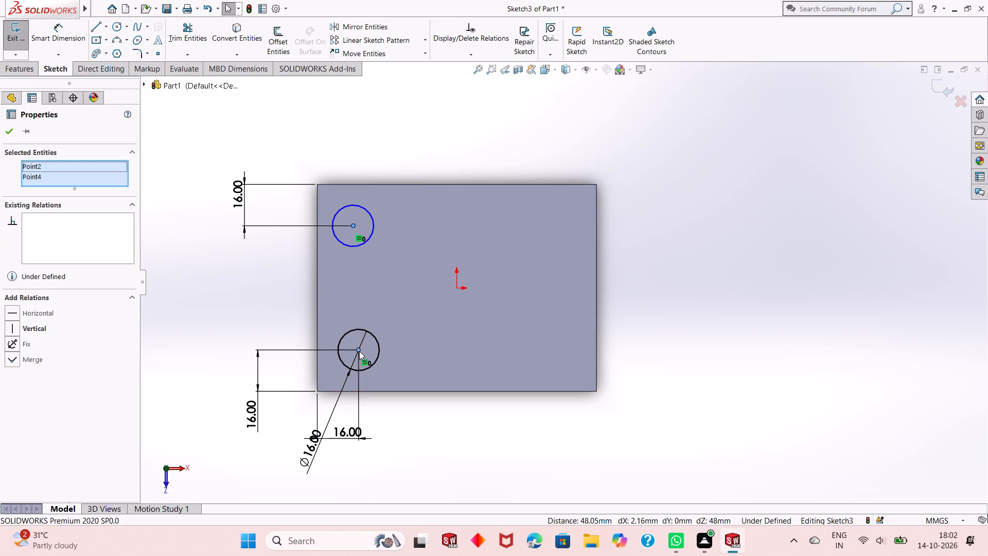
left_click(404, 303)
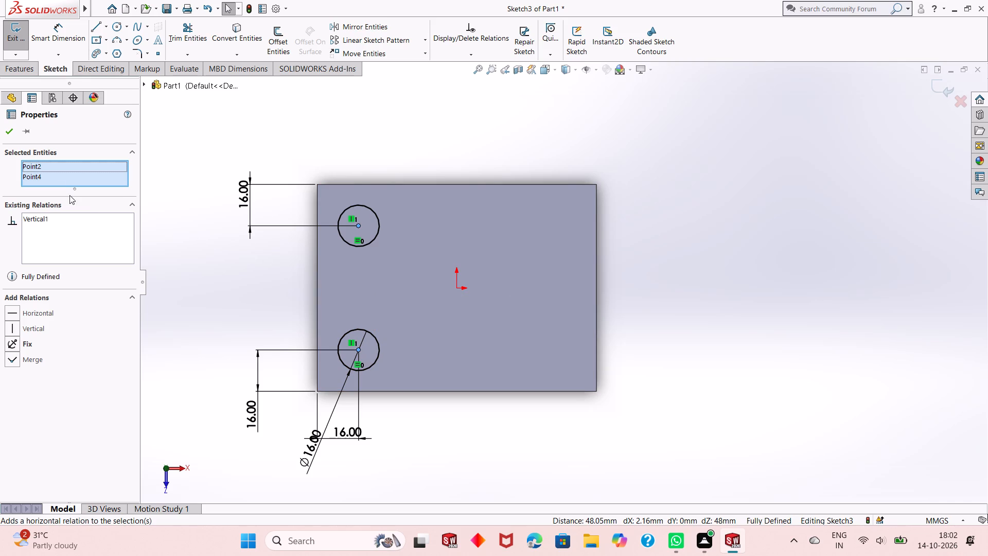
left_click(10, 136)
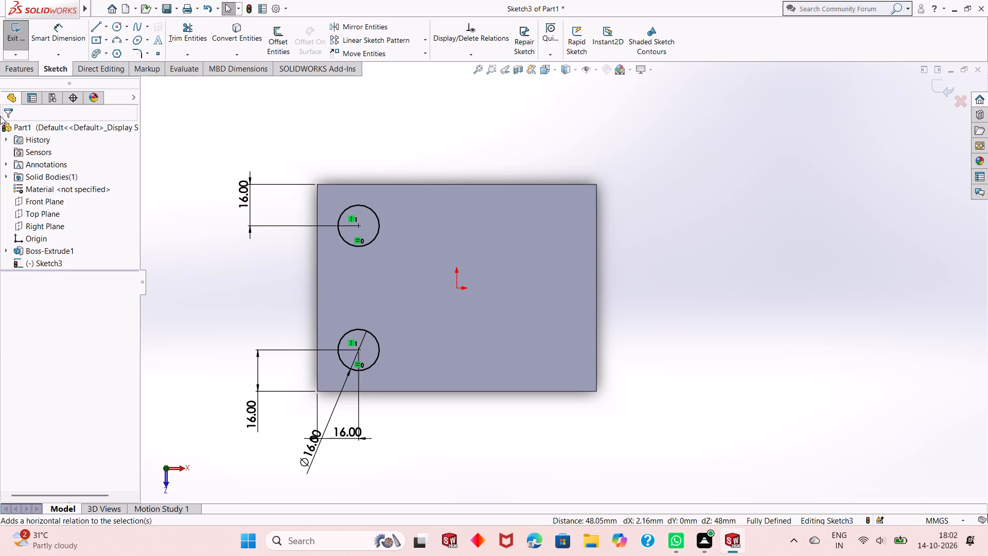
Sketch an 8 mm vertical line up from the face's bottom-right corner, continuing with a 92 mm horizontal line to the lower circle's bottom point.
left_click(94, 27)
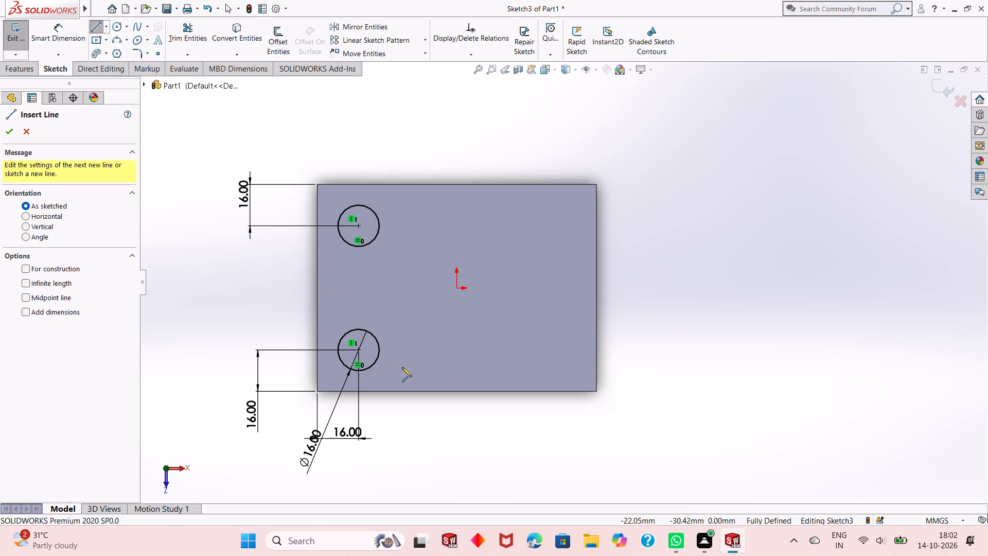
left_click(596, 392)
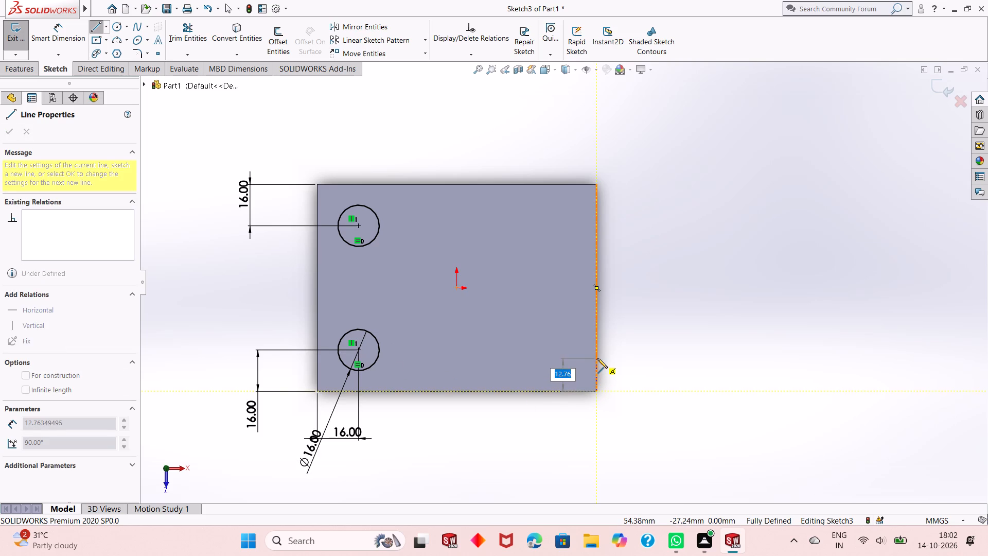
key("8")
key("Return")
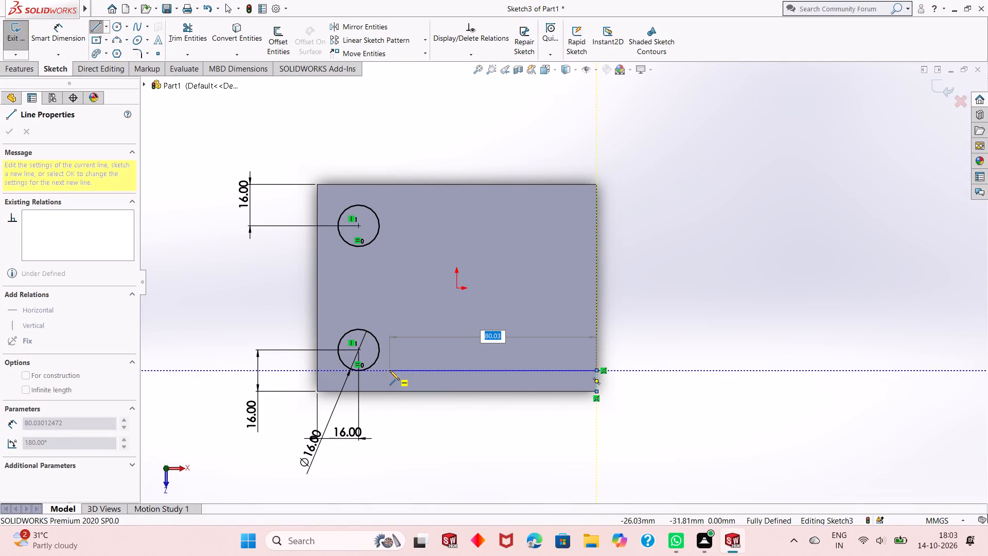
left_click(358, 372)
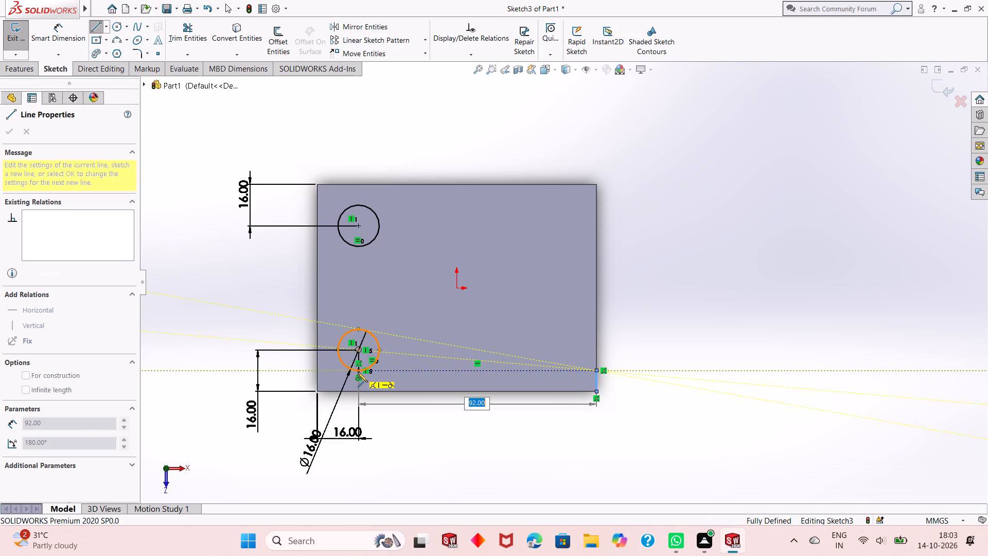
right_click(398, 352)
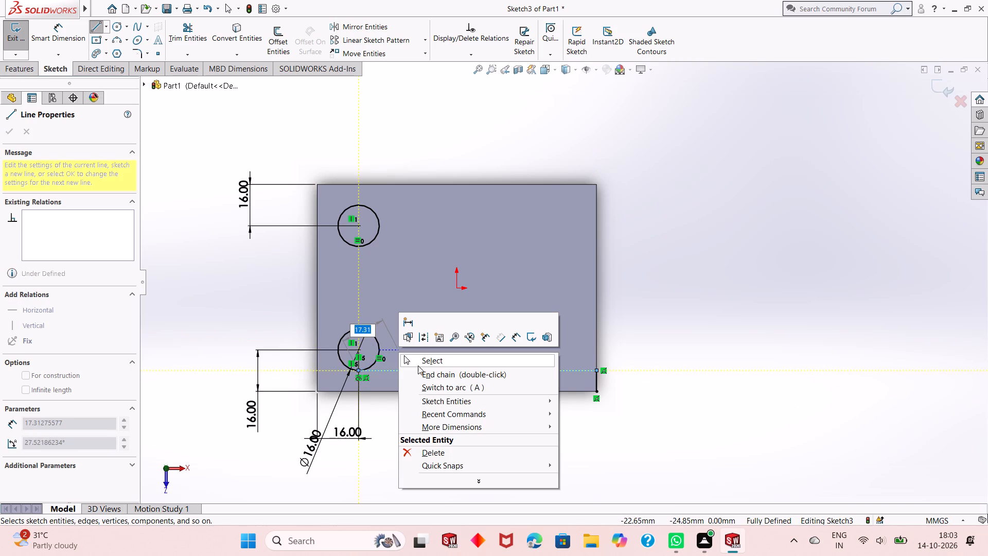
left_click(419, 363)
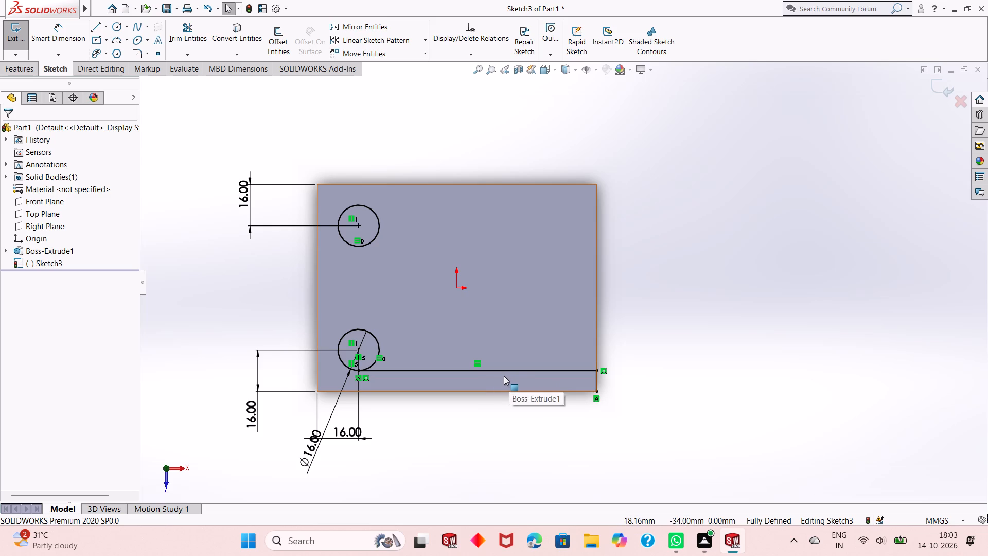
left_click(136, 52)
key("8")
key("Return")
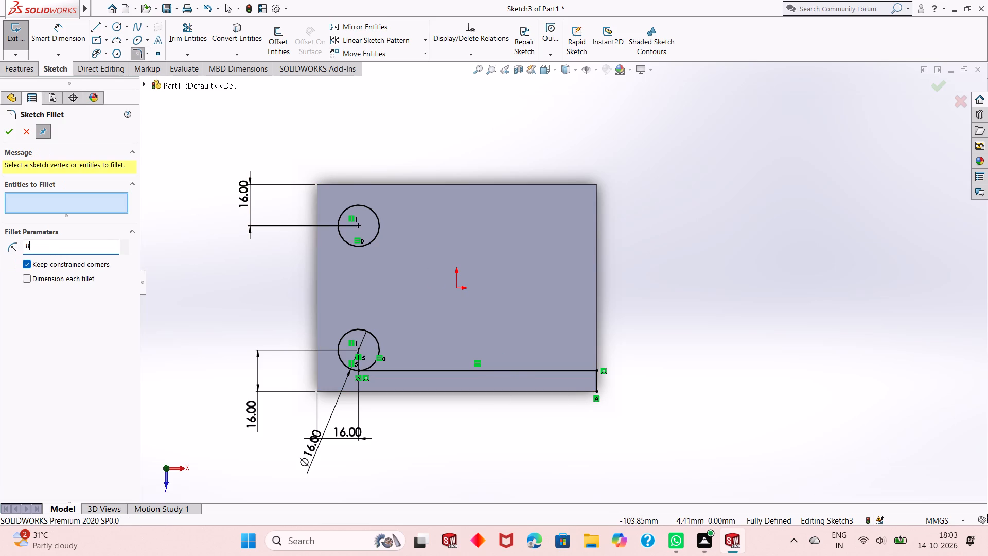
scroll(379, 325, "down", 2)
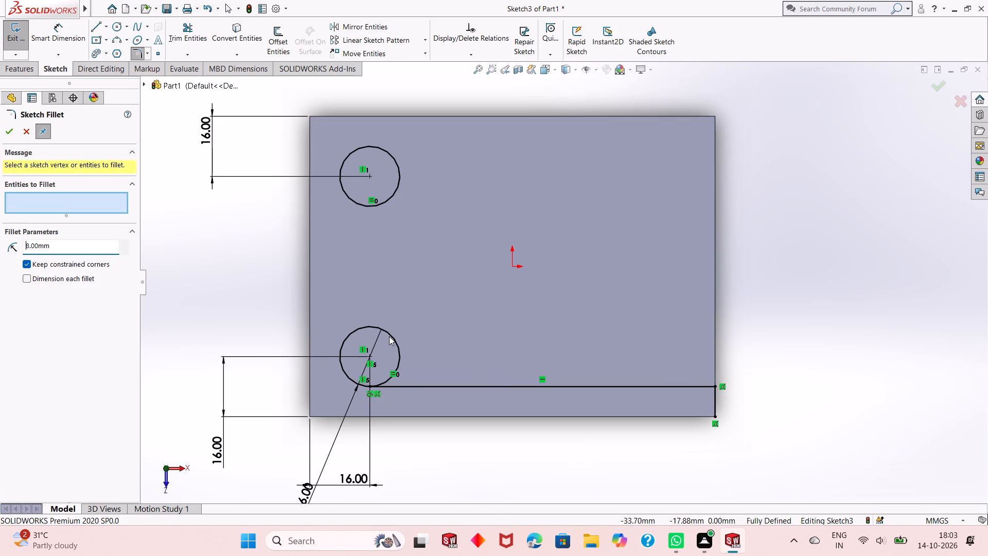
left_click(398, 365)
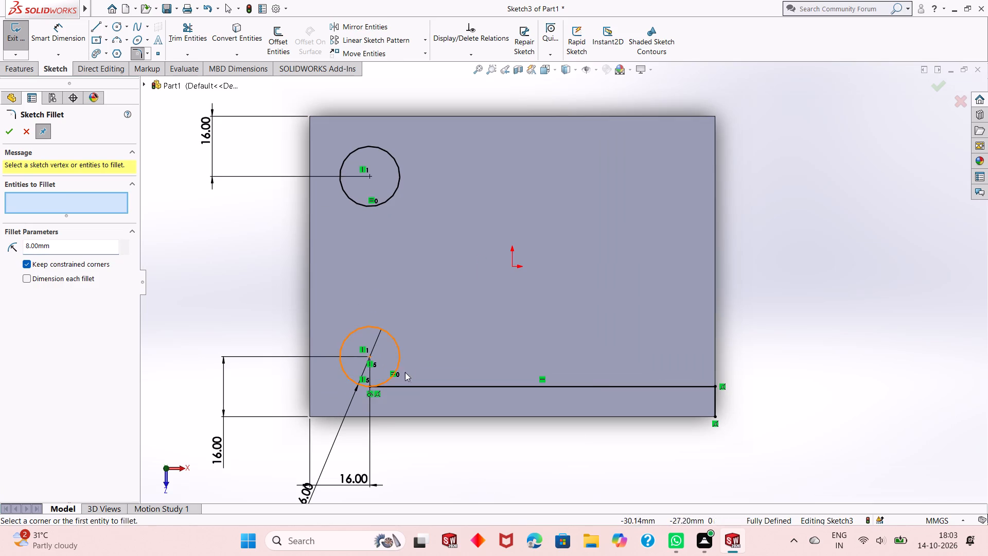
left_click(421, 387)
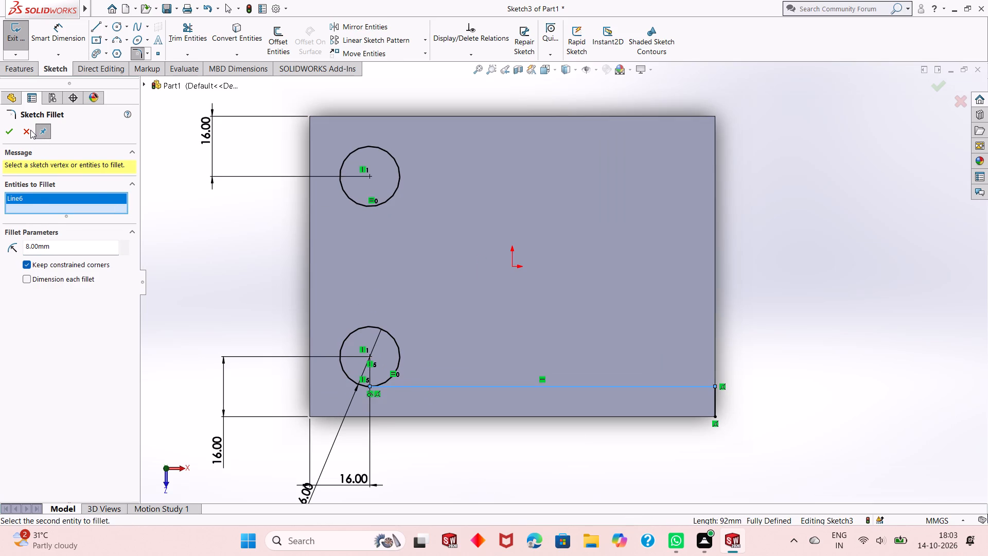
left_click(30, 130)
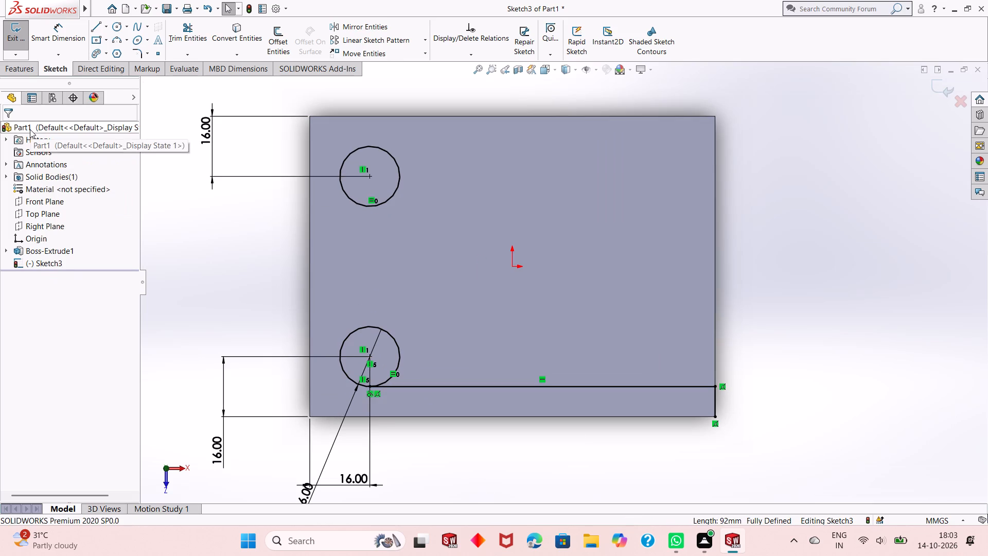
Sketch a three-point arc of 8 mm radius from the lower circle's right side to the horizontal line, bulging toward their corner.
left_click(114, 38)
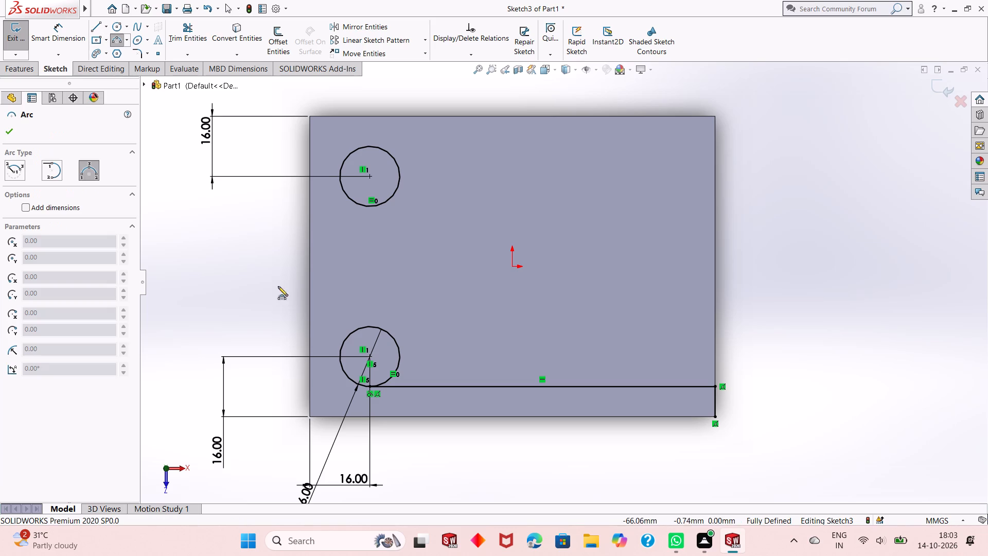
scroll(417, 377, "down", 4)
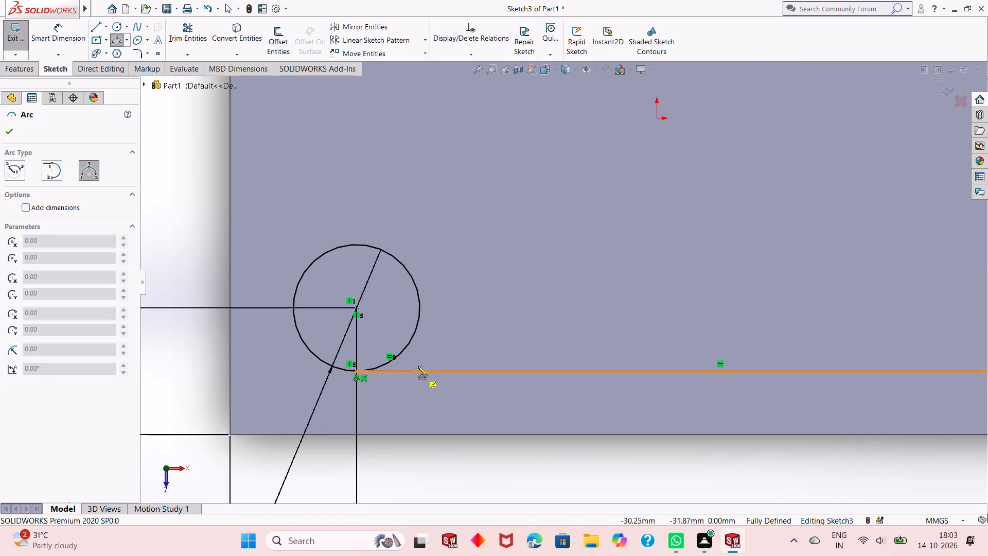
left_click(418, 296)
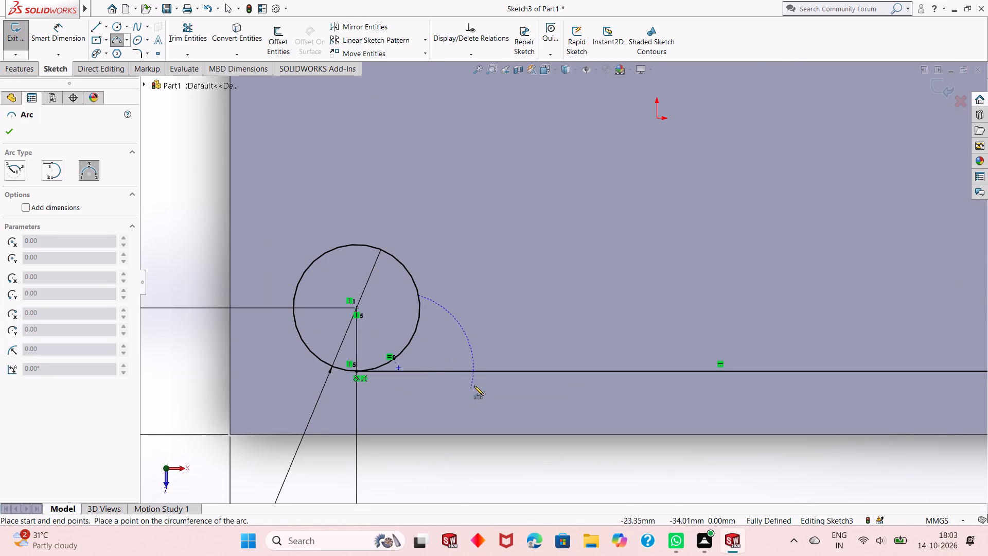
left_click(483, 371)
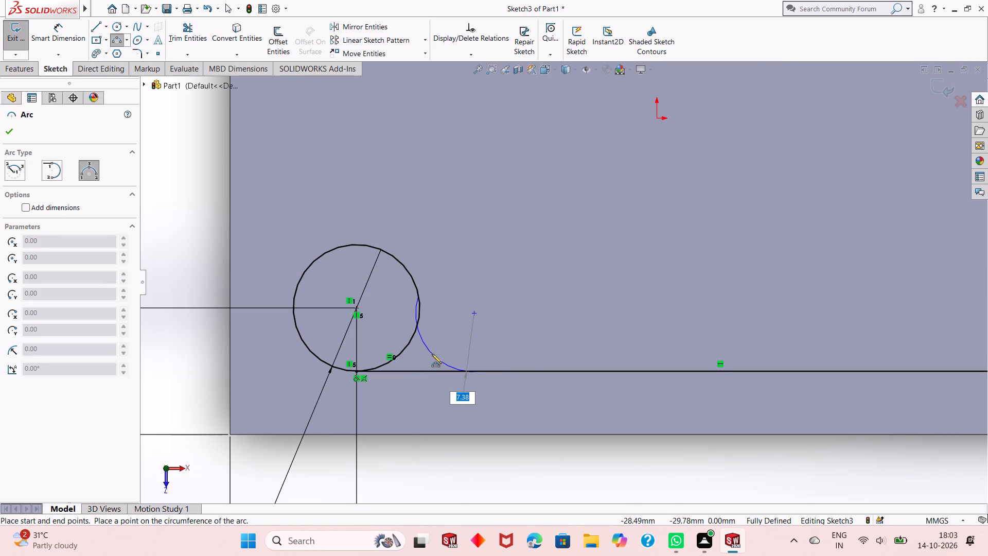
key("8")
key("Return")
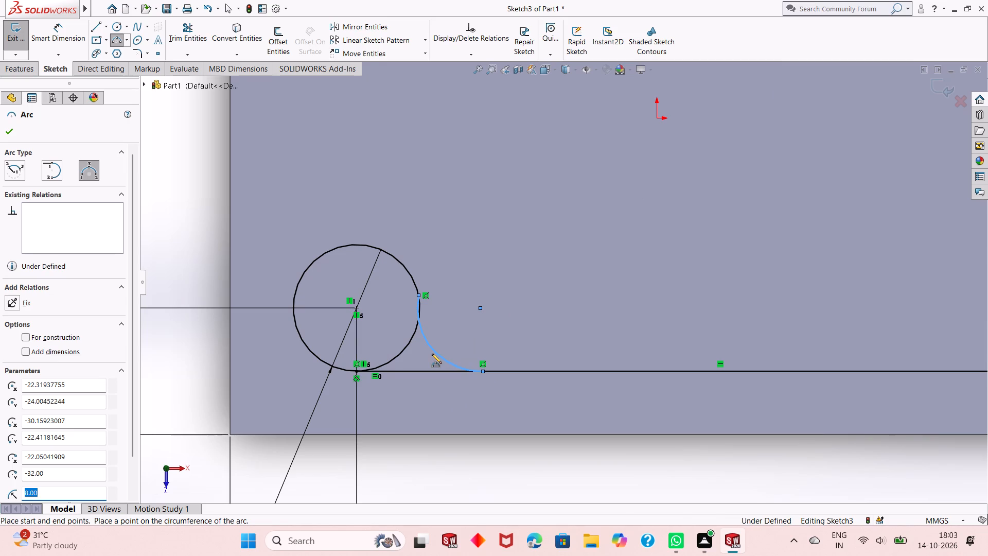
right_click(179, 265)
left_click(189, 272)
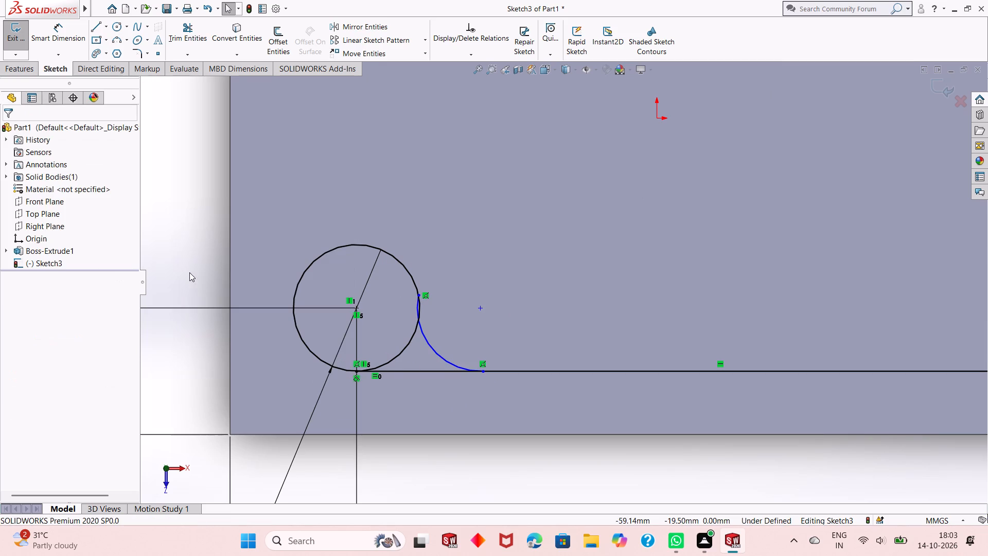
Dimension the new arc's radius to 8 mm.
left_click(72, 43)
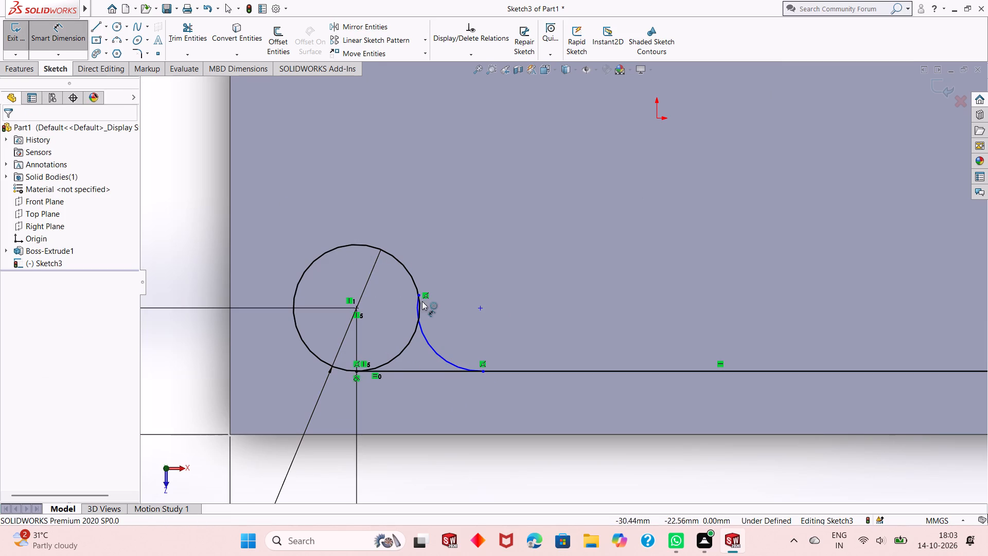
left_click(435, 349)
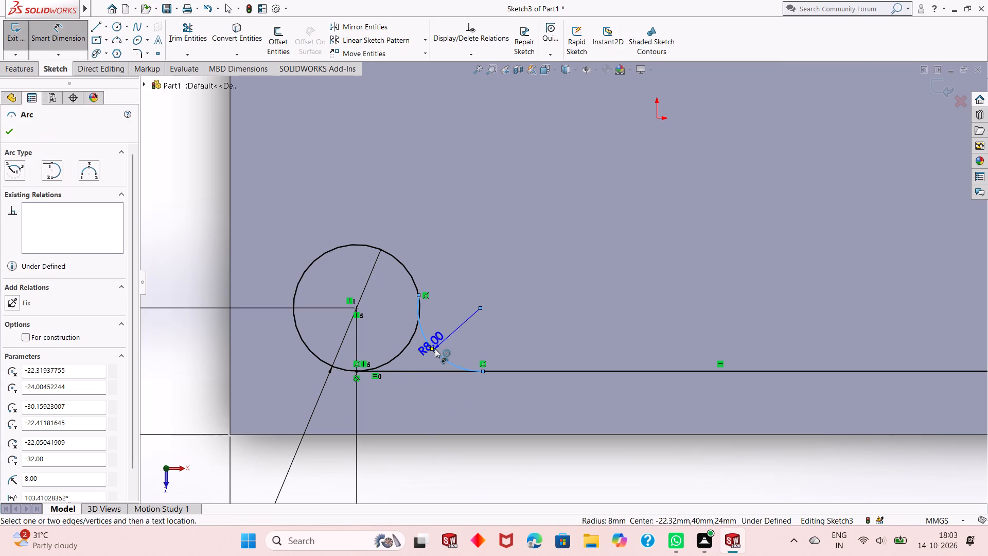
left_click(410, 444)
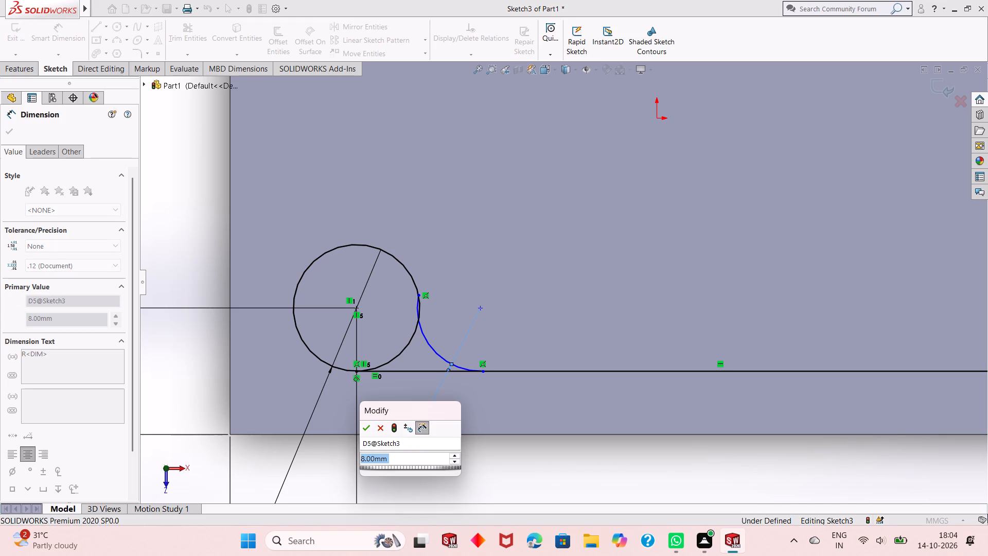
key("Return")
right_click(410, 444)
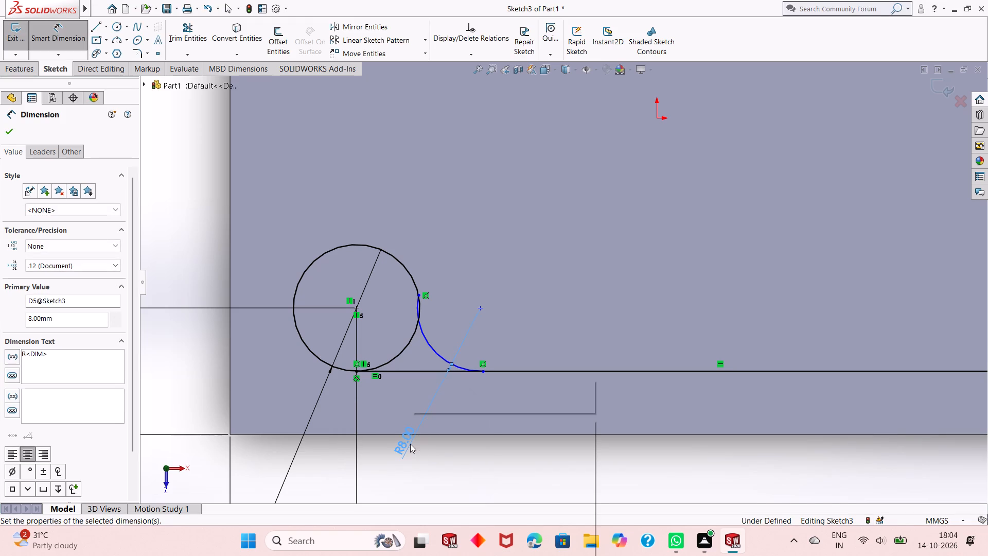
left_click(412, 451)
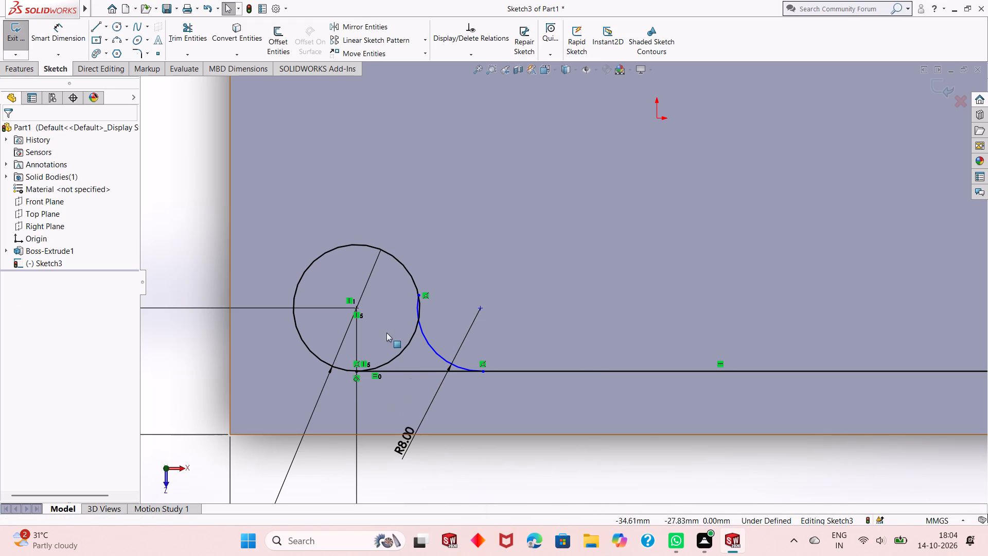
Make the lower 8 mm arc tangent to both the lower circle and the lower horizontal line.
left_click(436, 351)
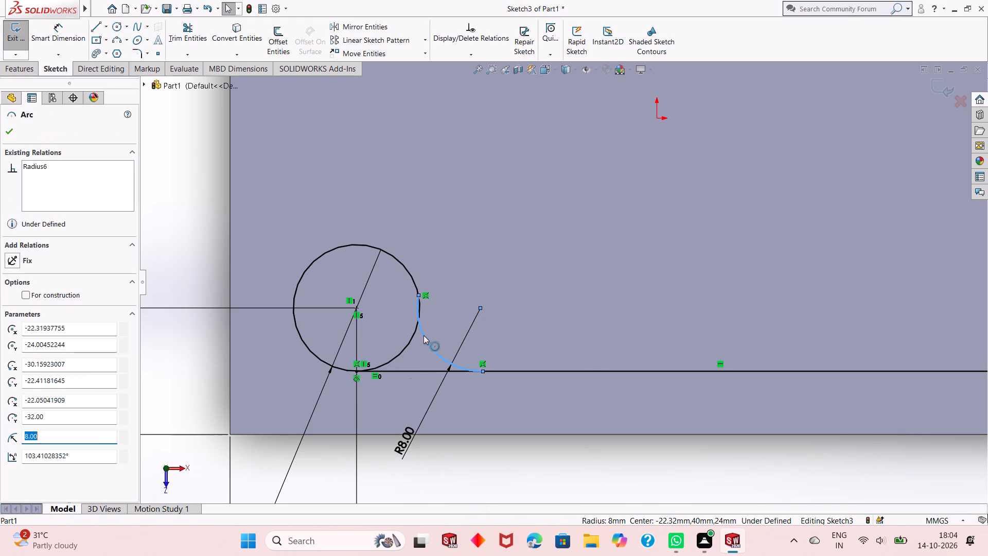
left_click(410, 336, "ctrl")
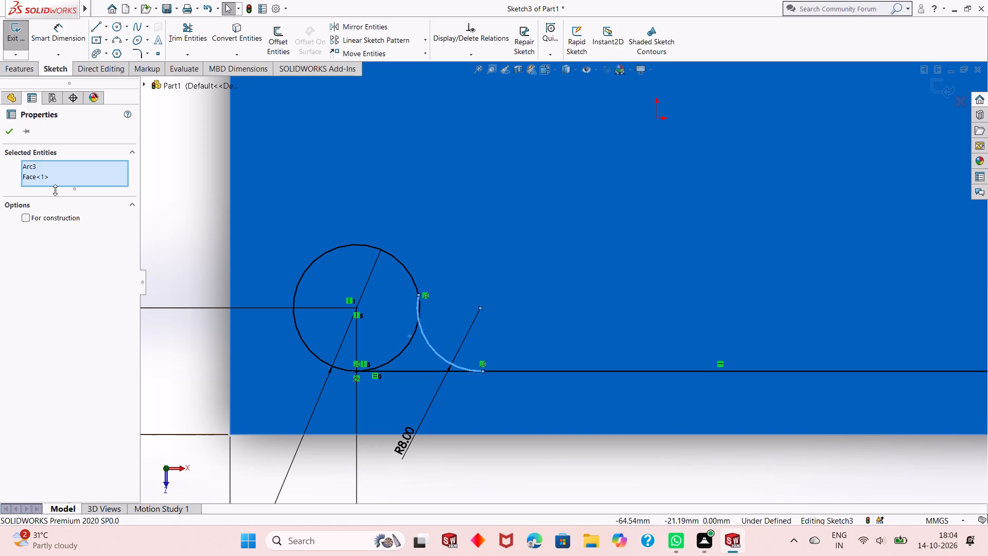
right_click(37, 179)
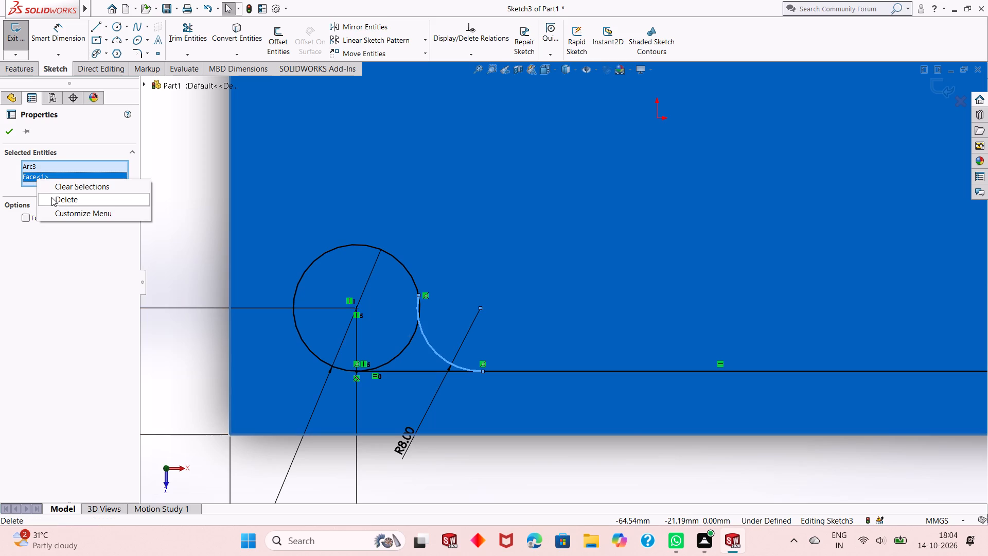
left_click(51, 197)
left_click(411, 345, "ctrl")
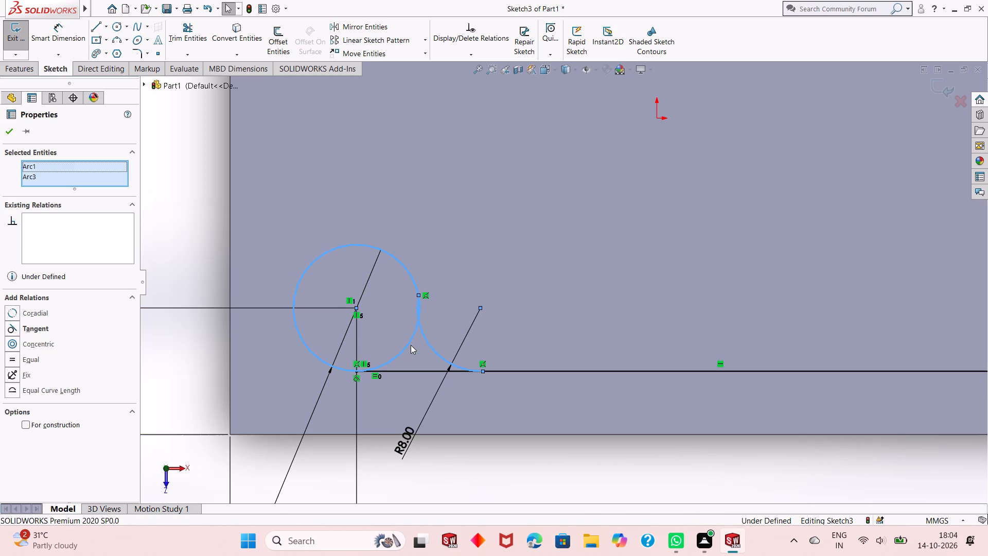
left_click(457, 292)
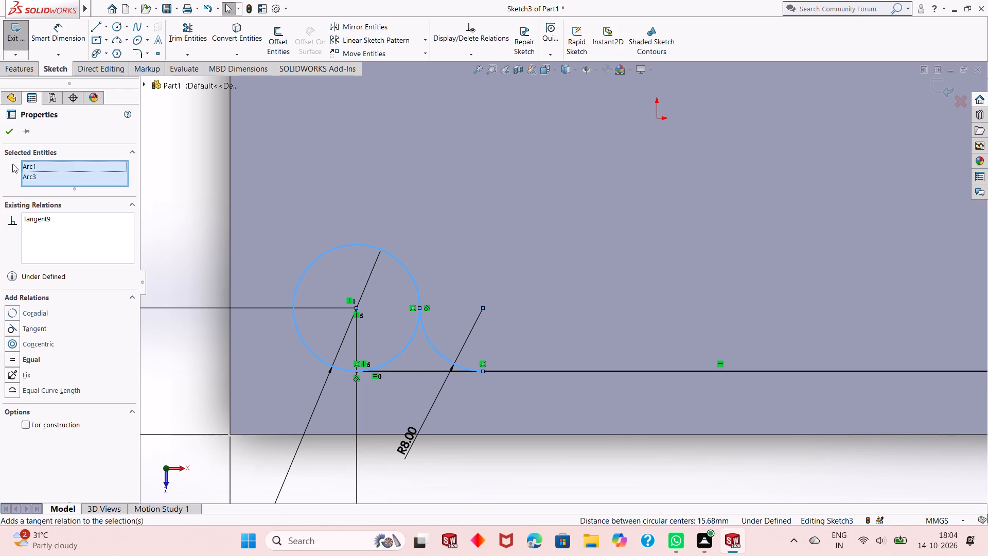
left_click(8, 134)
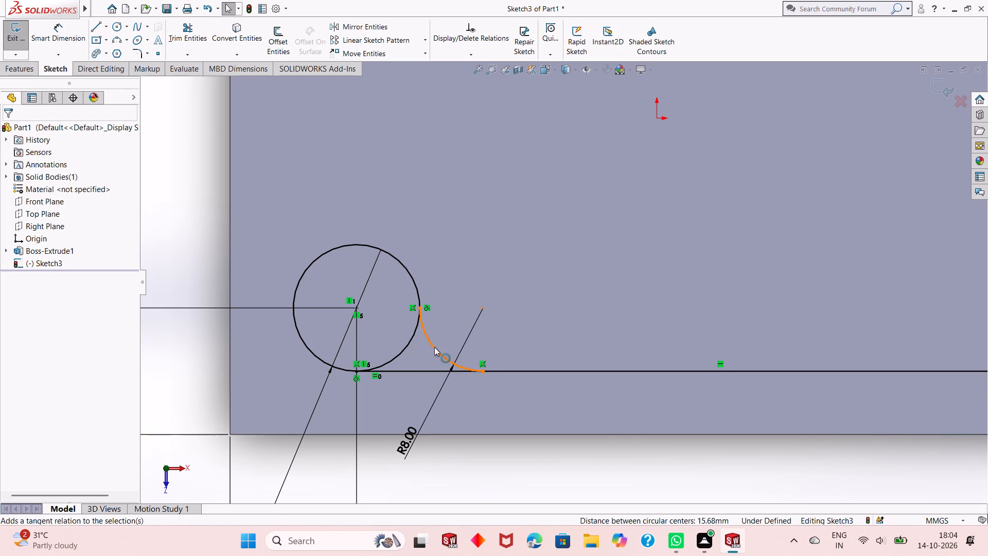
left_click(434, 347)
left_click(557, 369, "ctrl")
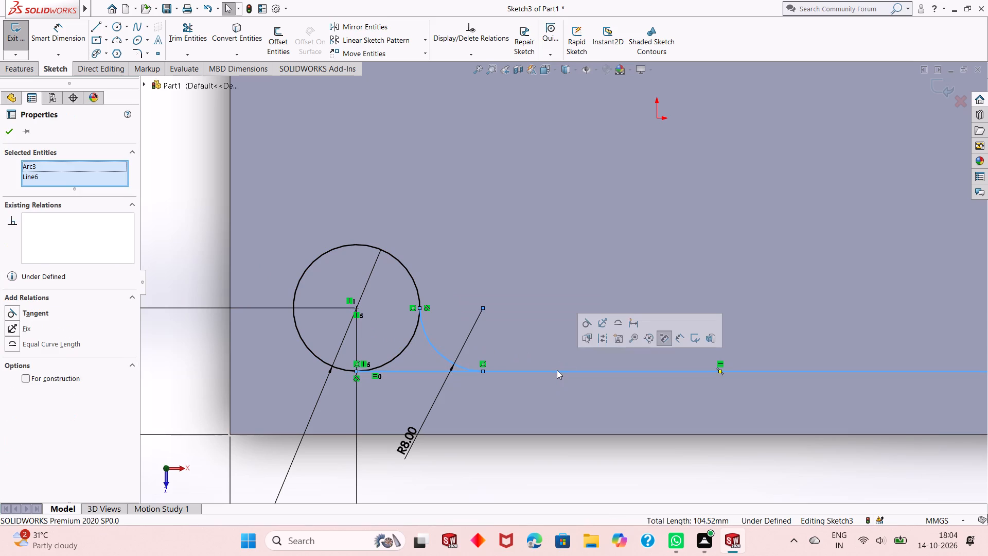
left_click(583, 321)
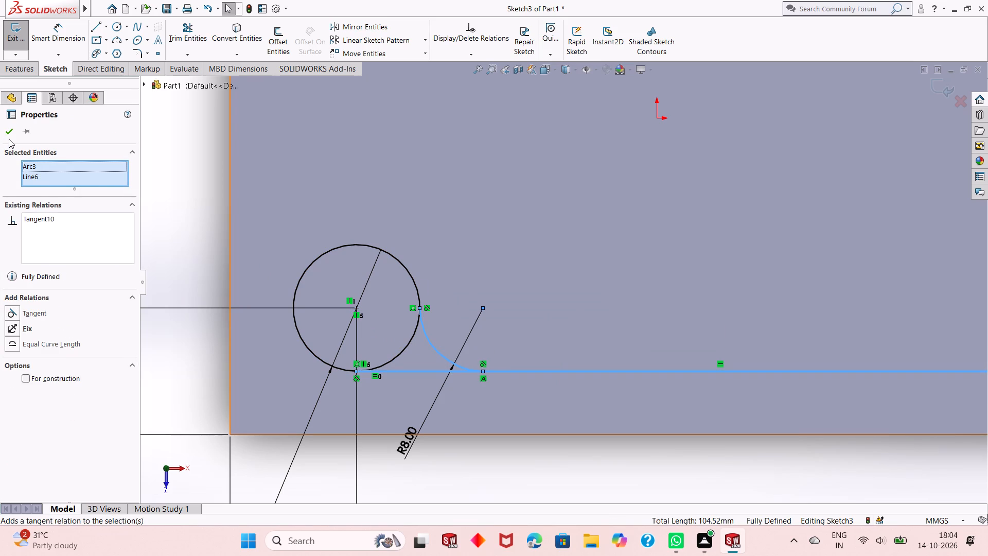
left_click(9, 137)
Sketch an 8 mm vertical line down from the face's top-right corner, continuing with a horizontal line to the upper circle's top point.
scroll(486, 403, "up", 1)
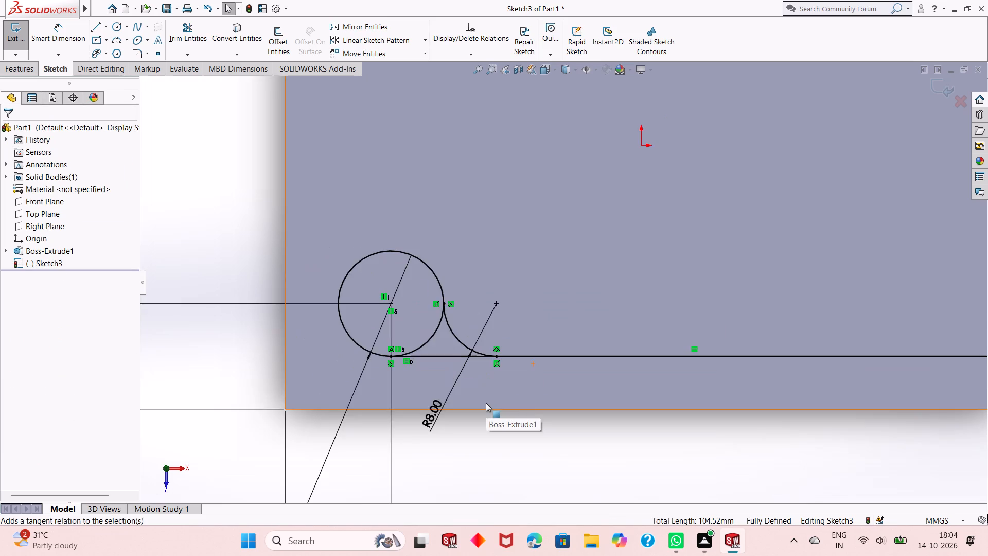
scroll(486, 403, "up", 4)
scroll(503, 269, "up", 1)
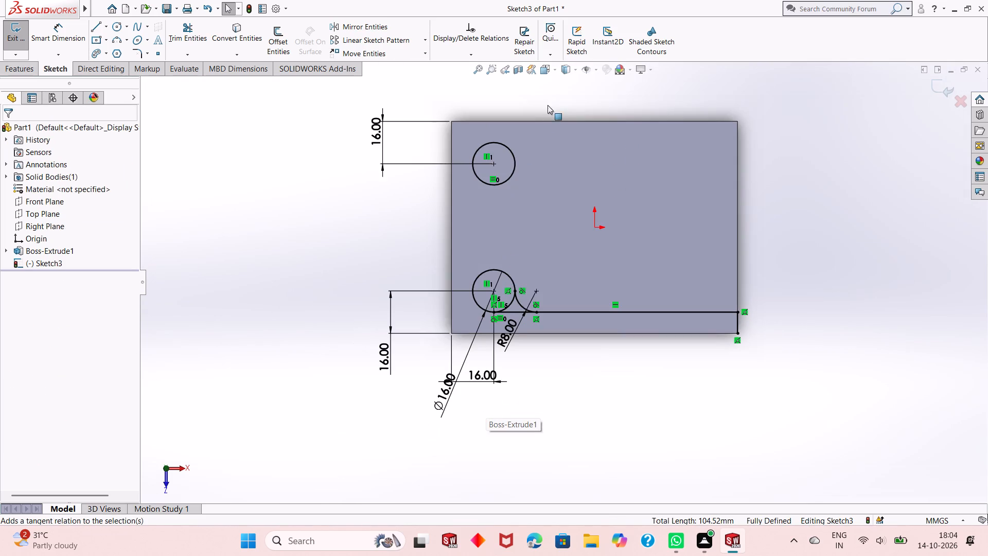
scroll(550, 102, "down", 3)
scroll(588, 175, "down", 1)
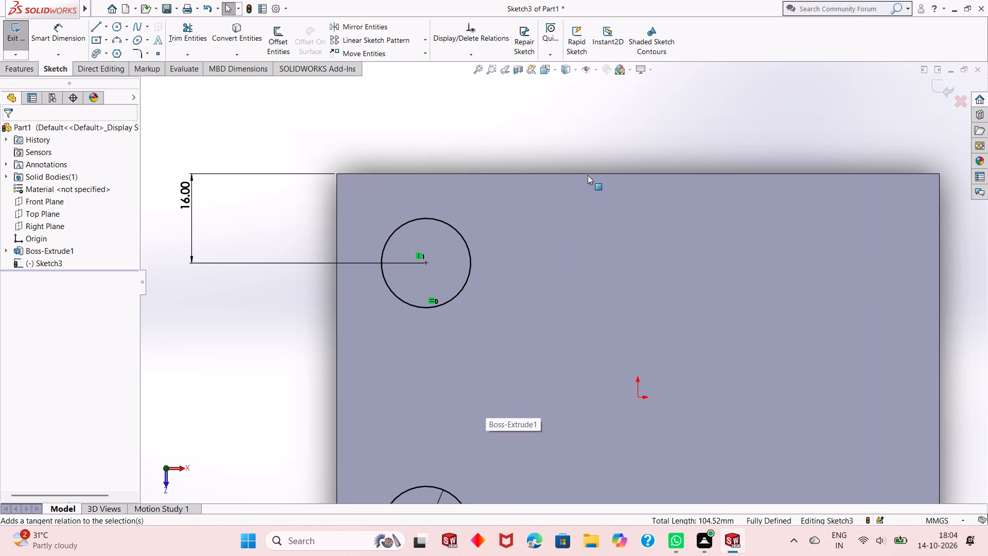
left_click(97, 29)
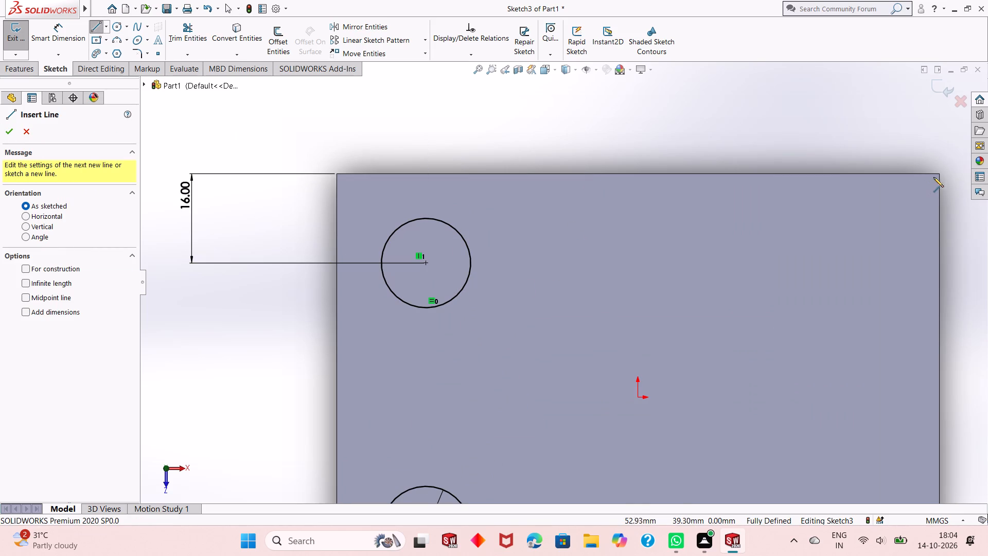
left_click(939, 174)
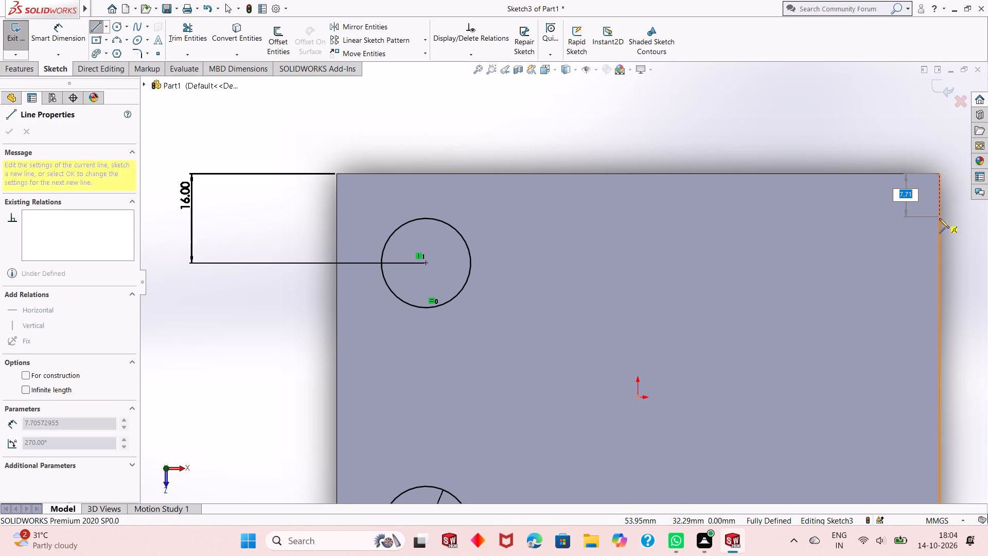
key("8")
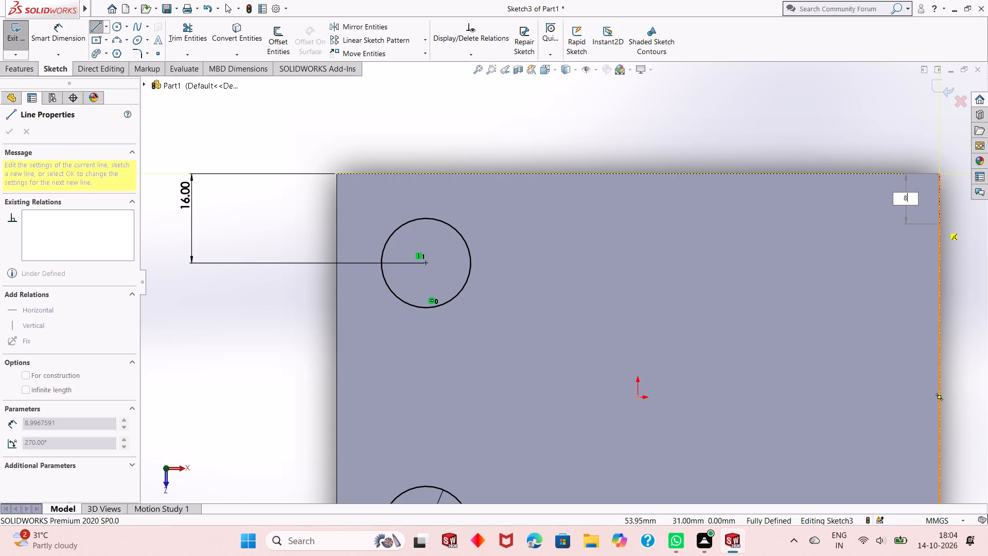
key("Return")
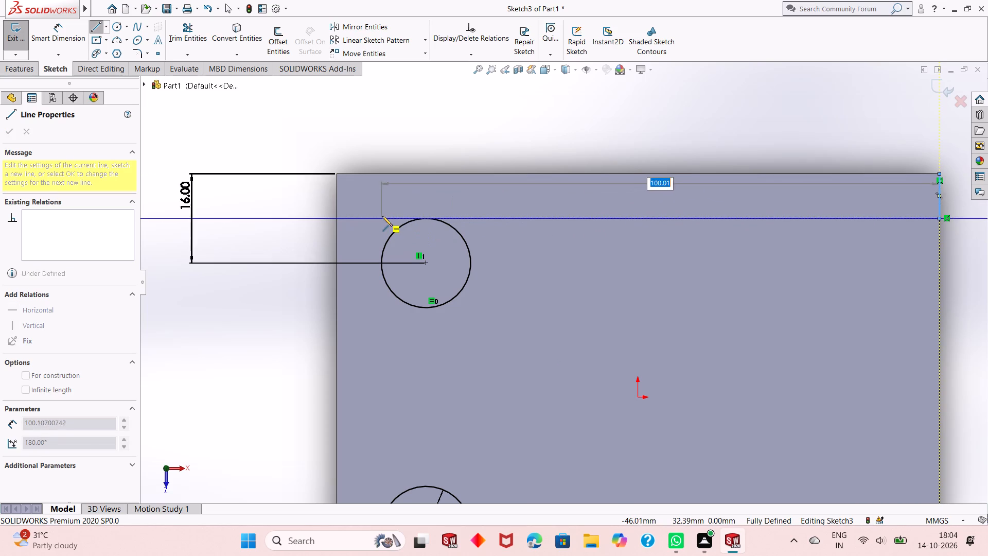
left_click(427, 218)
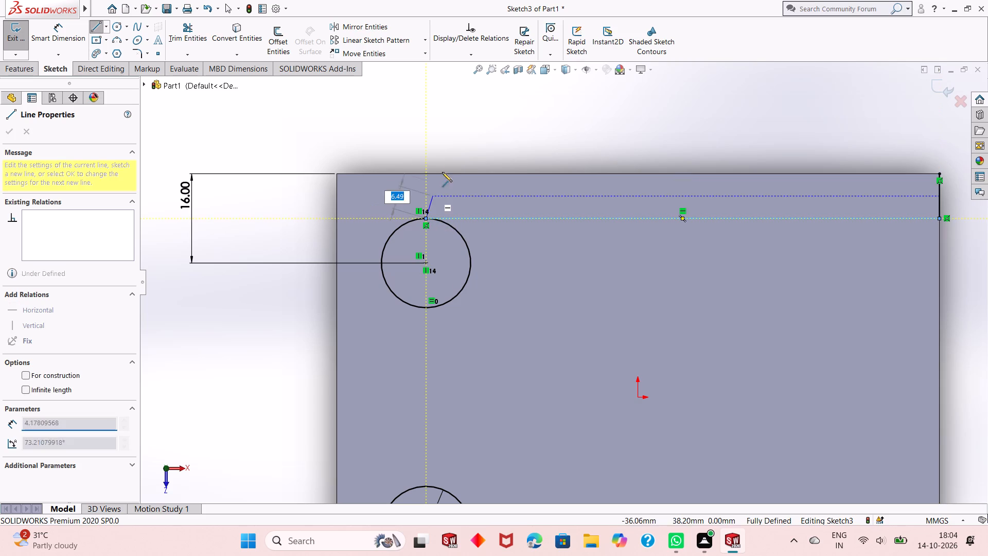
right_click(456, 140)
left_click(480, 143)
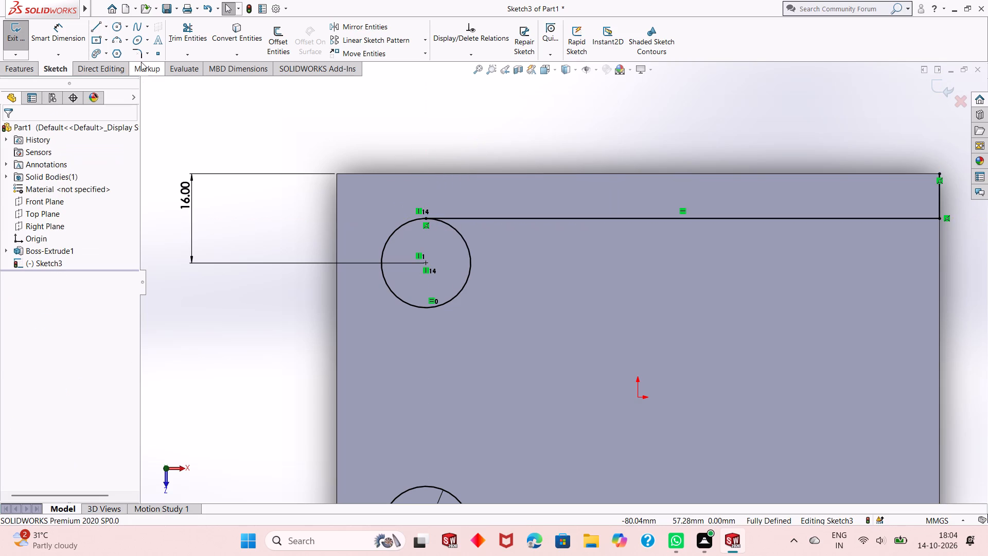
Sketch a three-point arc of 8 mm radius from the upper circle's right side to the upper horizontal line, bulging toward their corner.
left_click(117, 40)
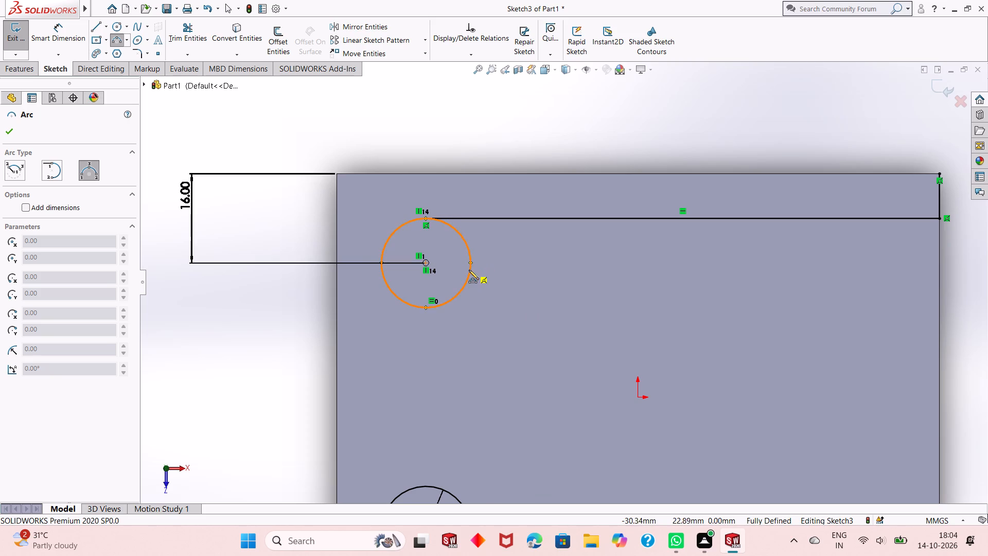
left_click(470, 253)
left_click(521, 217)
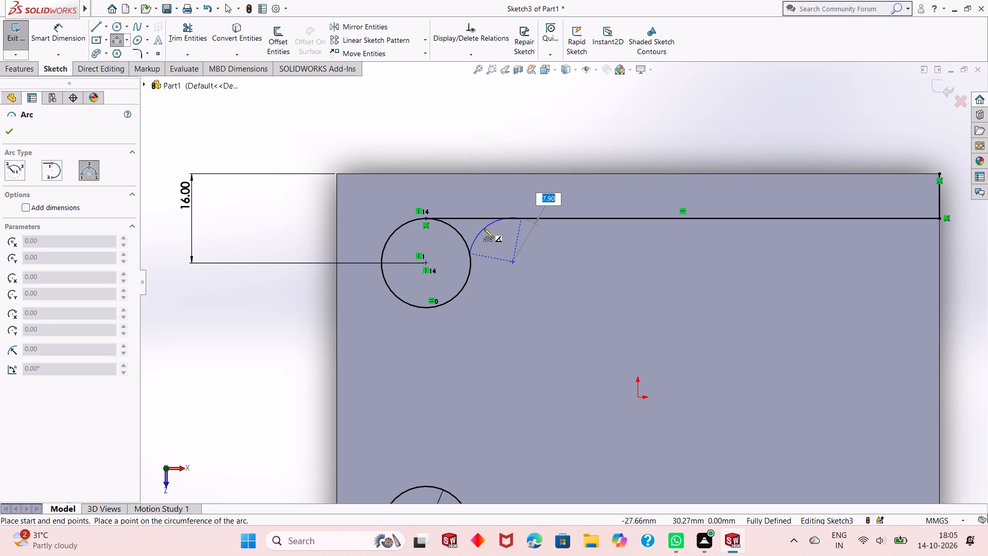
key("8")
key("Return")
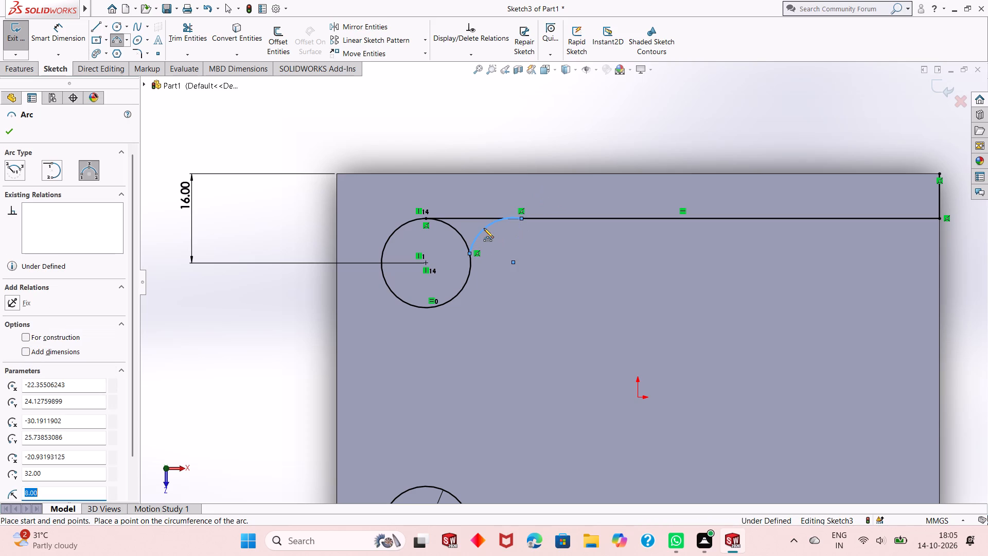
right_click_drag(437, 127, 436, 123)
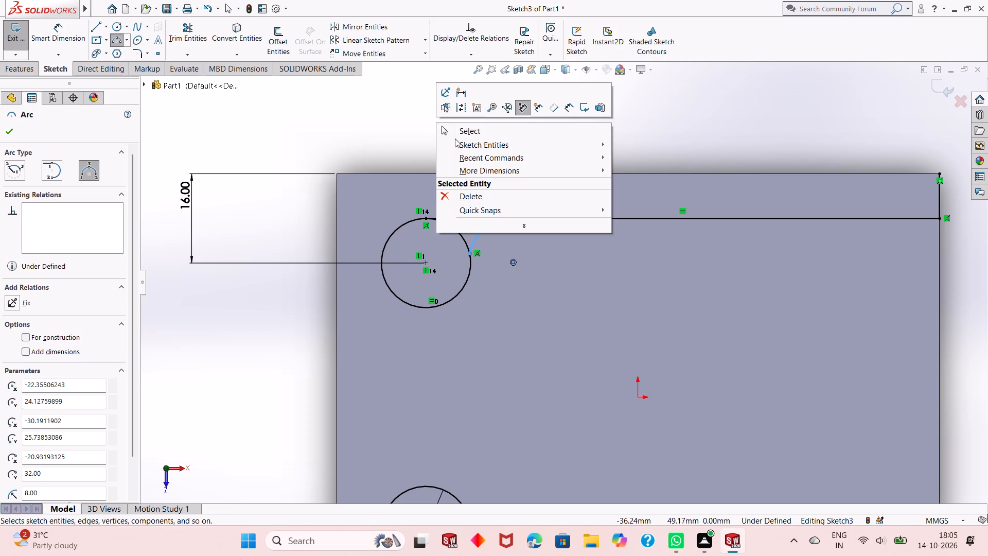
left_click(458, 132)
Dimension the upper arc's radius to 8 mm.
left_click(43, 36)
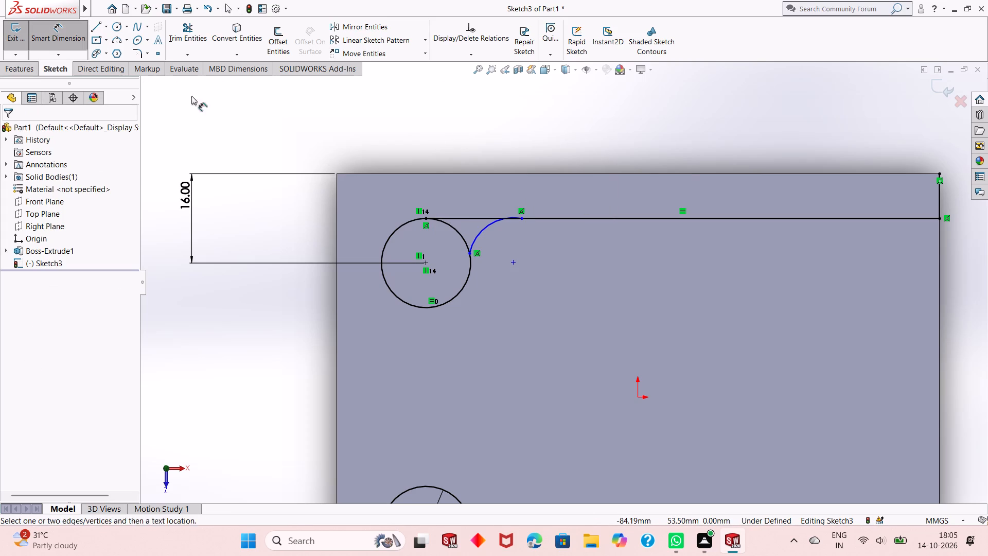
left_click(489, 224)
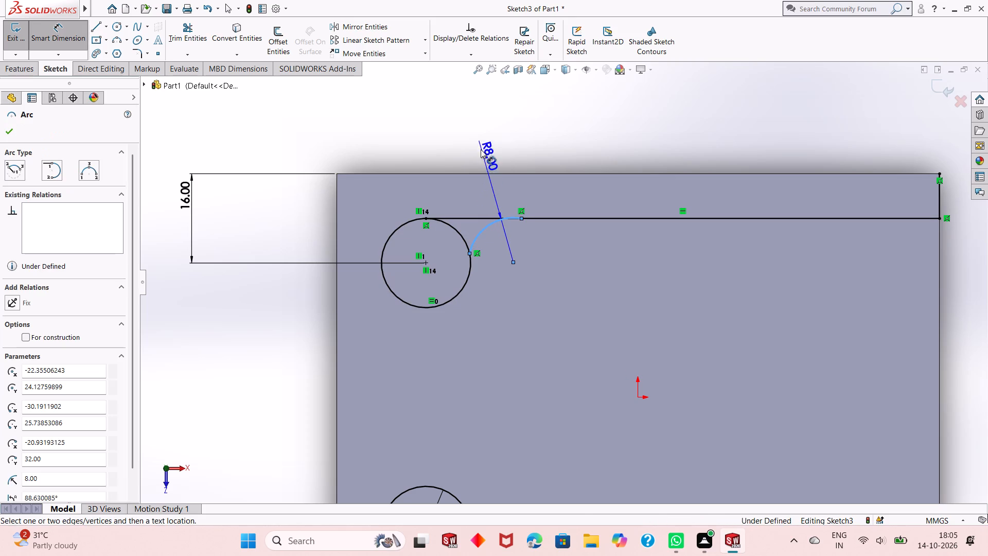
left_click(479, 129)
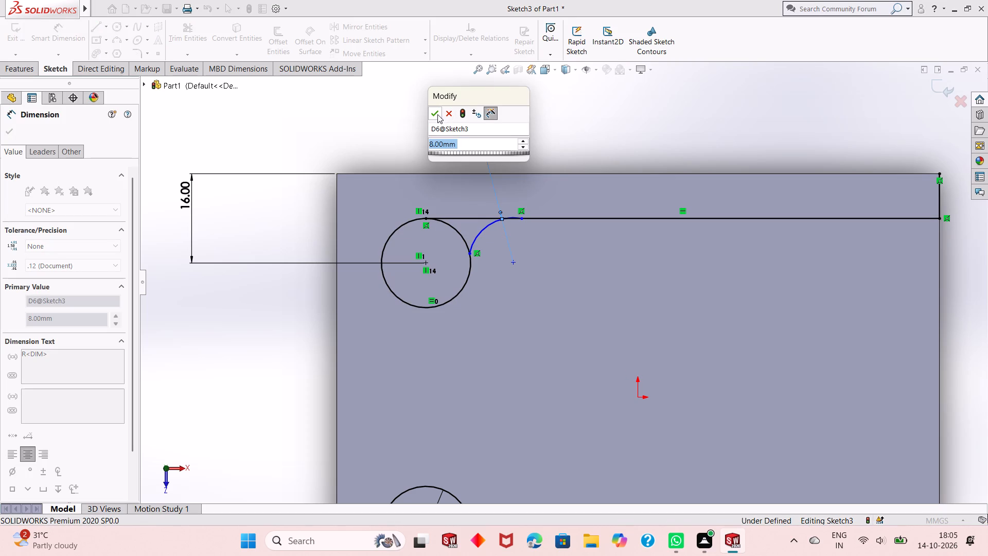
left_click(437, 114)
right_click(373, 104)
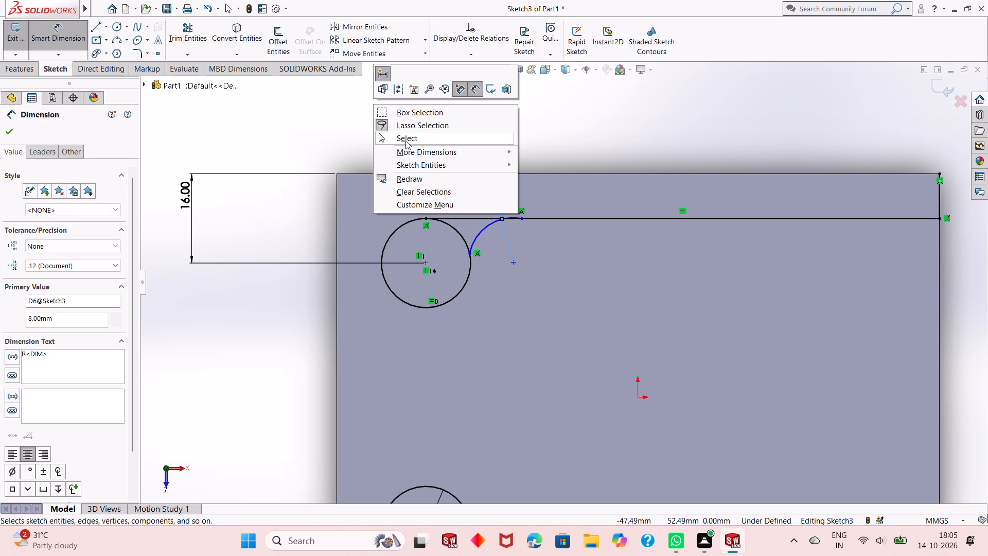
left_click(405, 141)
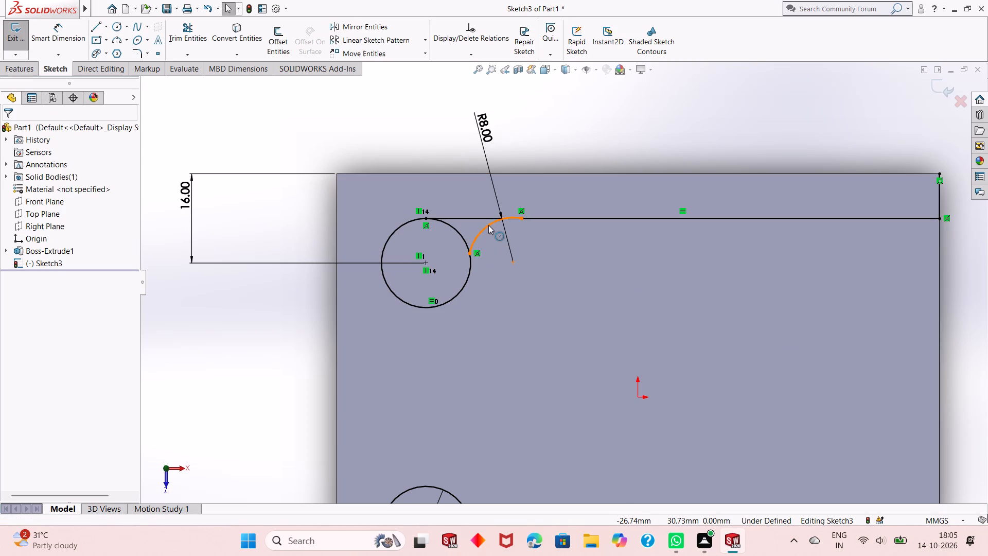
Make the upper 8 mm arc tangent to both the upper circle and the upper horizontal line.
left_click(488, 225)
left_click(470, 274, "ctrl")
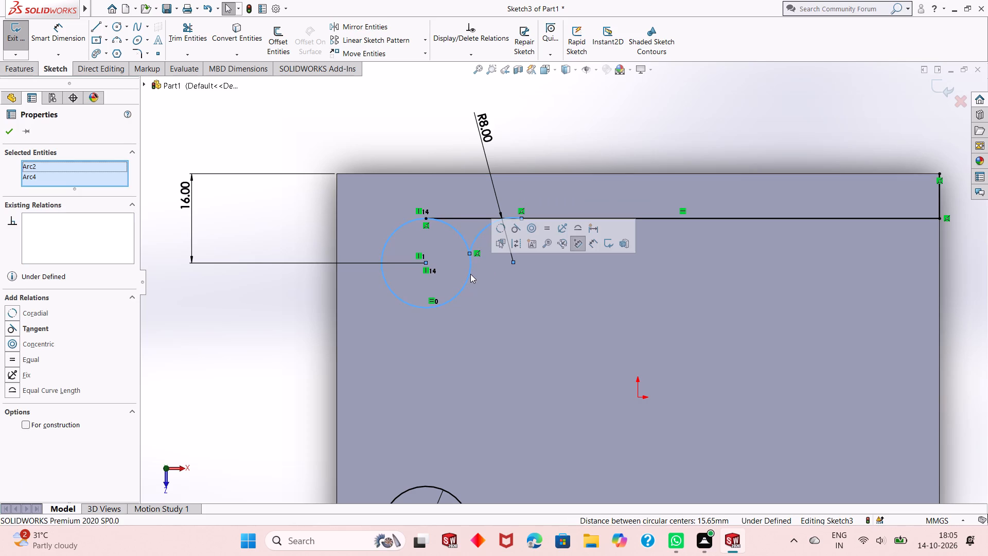
left_click(514, 233)
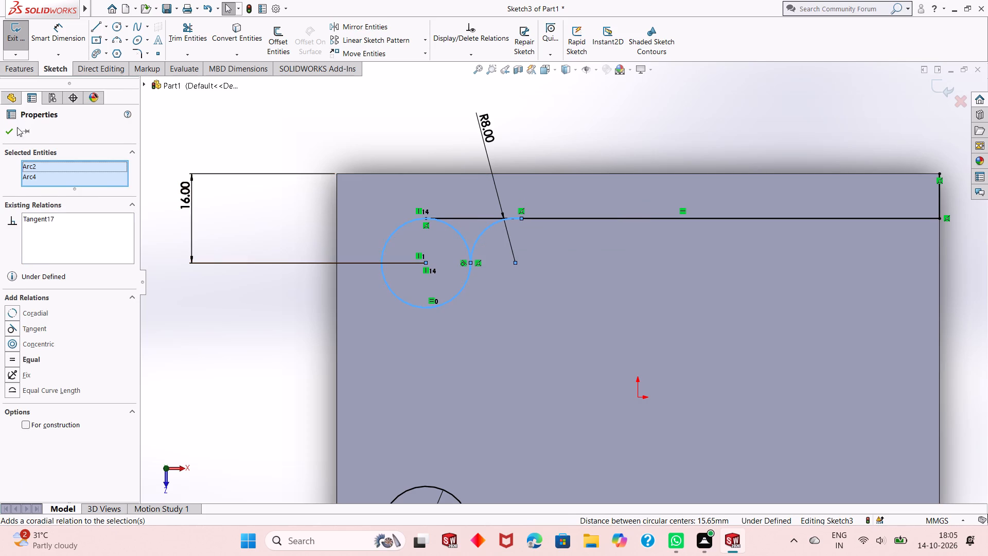
left_click(8, 129)
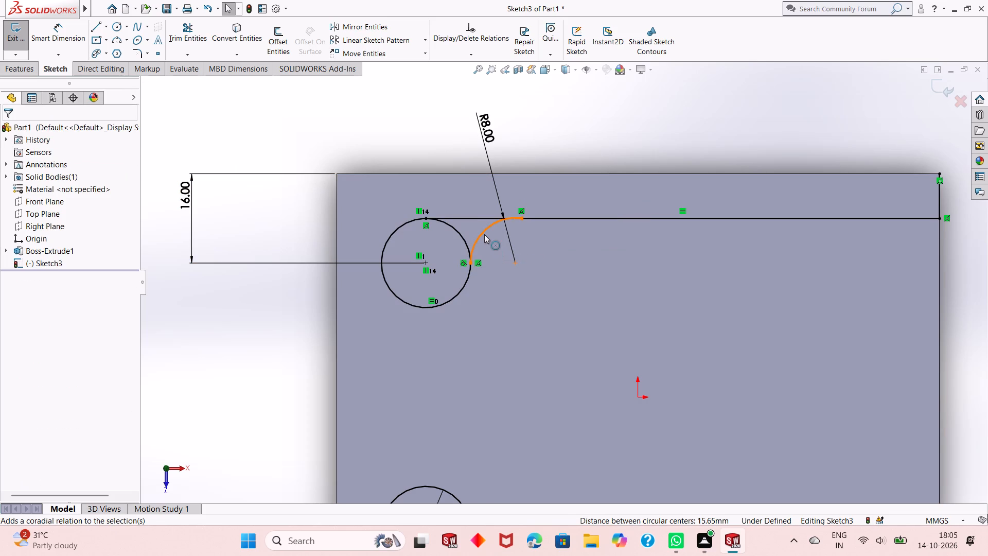
left_click(484, 234)
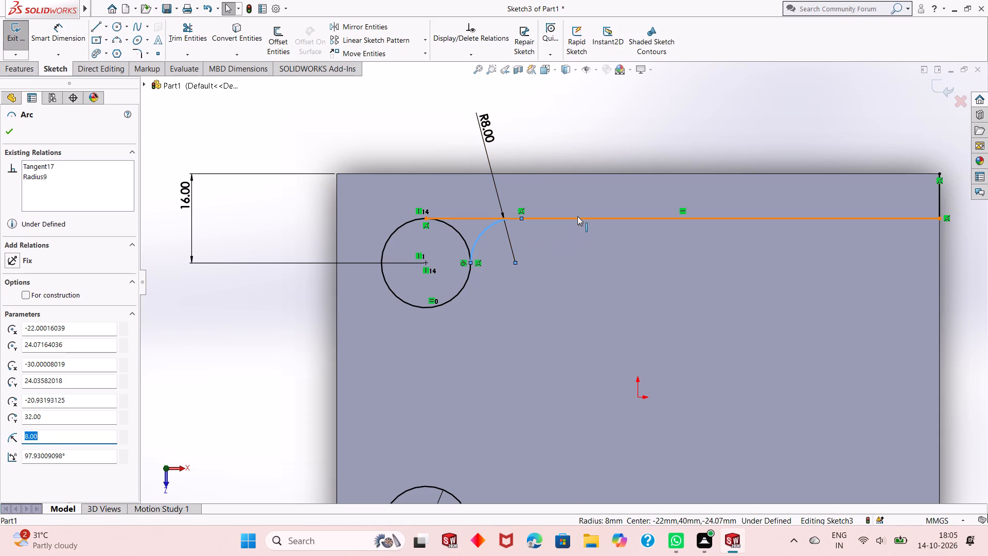
left_click(577, 216, "ctrl")
left_click(607, 170)
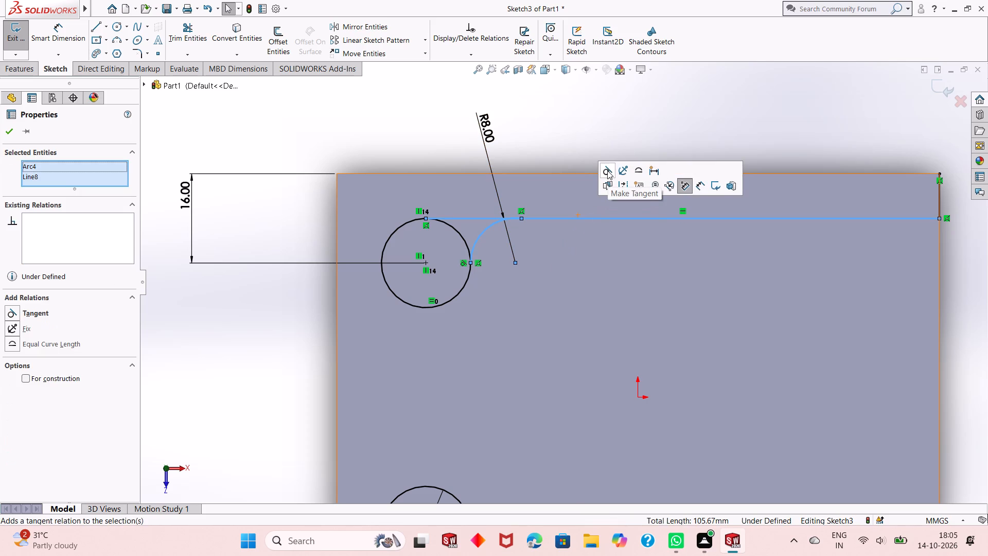
left_click(9, 132)
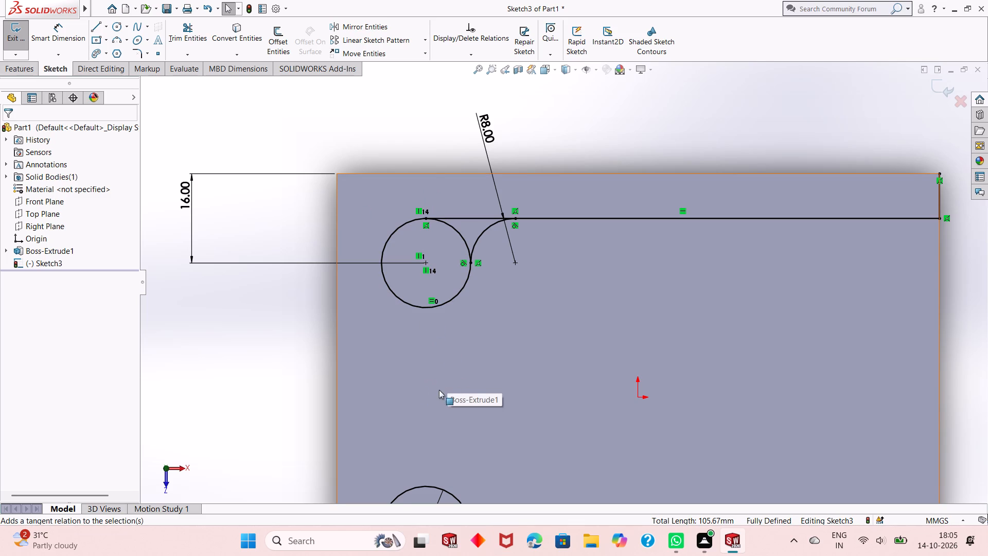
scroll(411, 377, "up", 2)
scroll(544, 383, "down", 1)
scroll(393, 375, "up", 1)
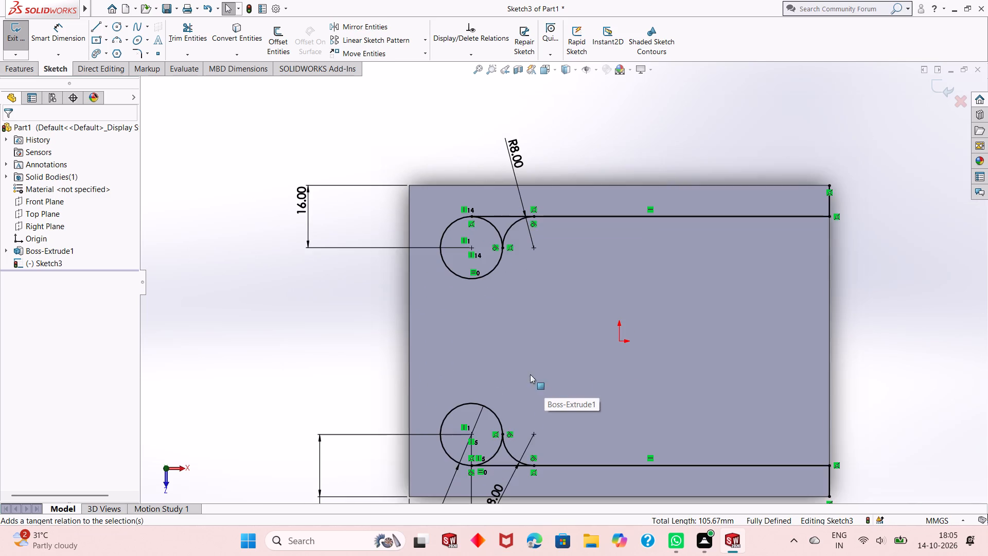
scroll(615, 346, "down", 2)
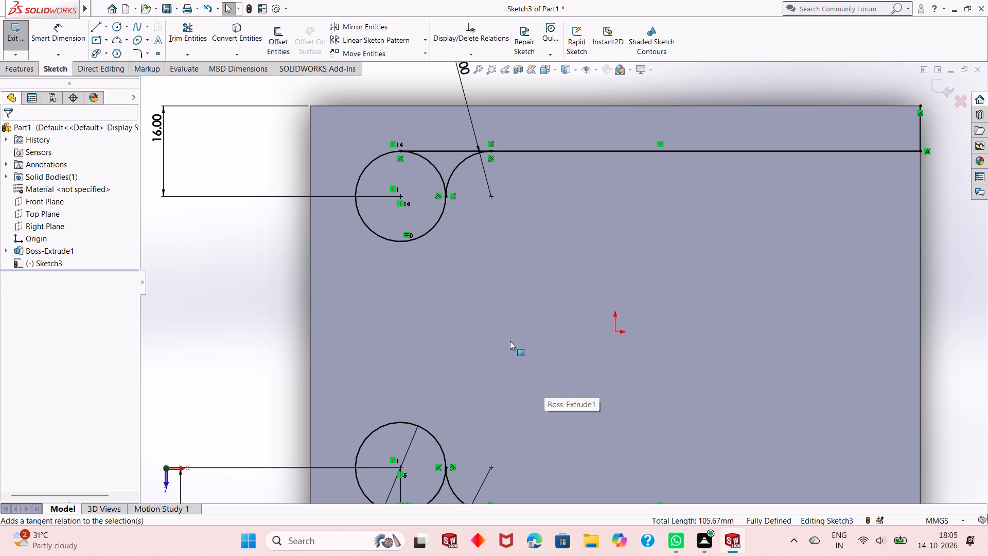
Sketch a 48 mm vertical line from the lower circle's leftmost point to the upper circle's leftmost point.
scroll(503, 291, "down", 1)
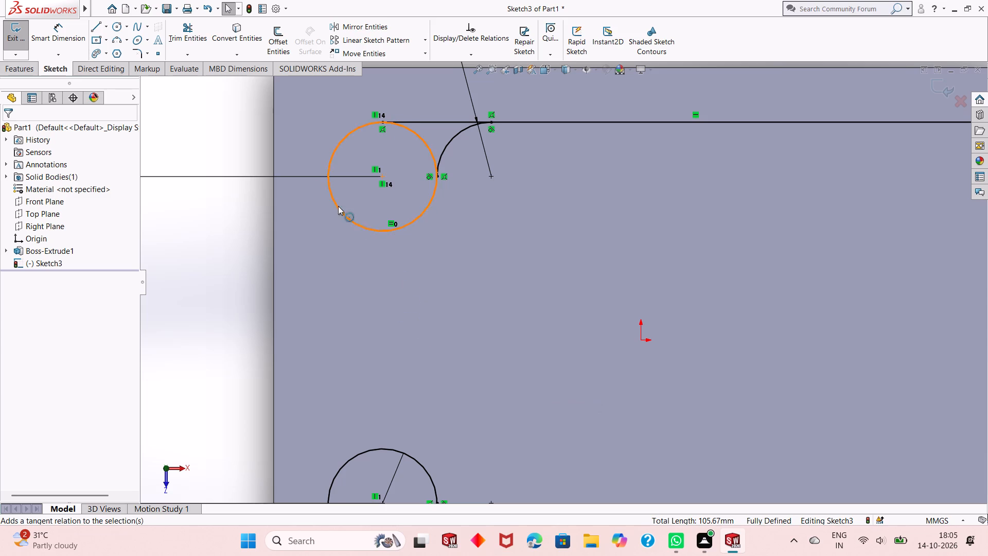
left_click(90, 29)
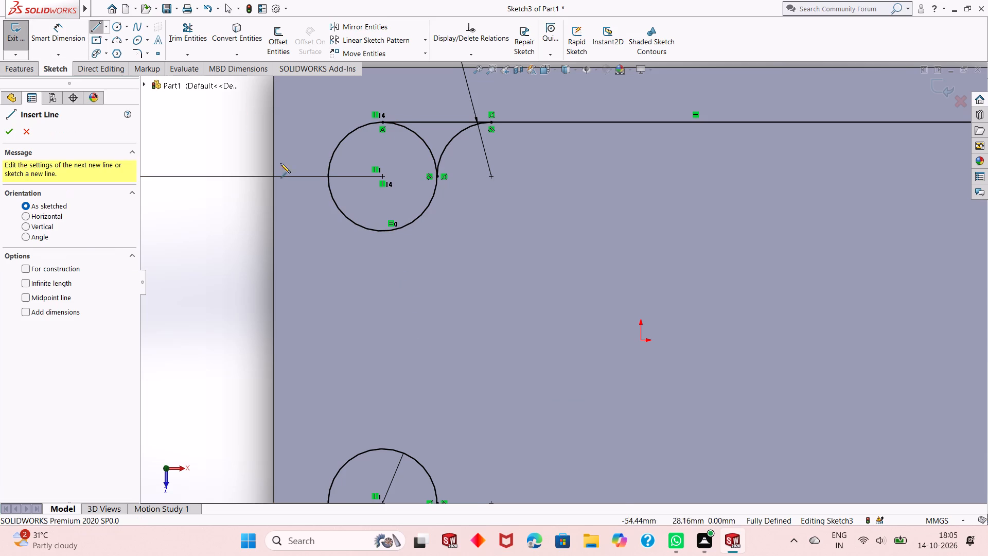
scroll(359, 277, "up", 1)
scroll(353, 341, "up", 1)
scroll(495, 424, "down", 1)
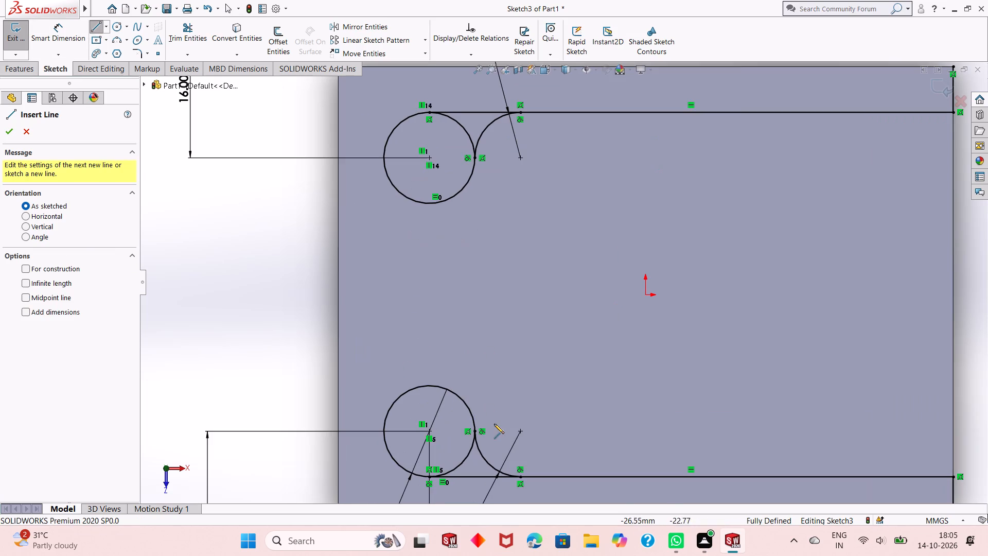
left_click(382, 431)
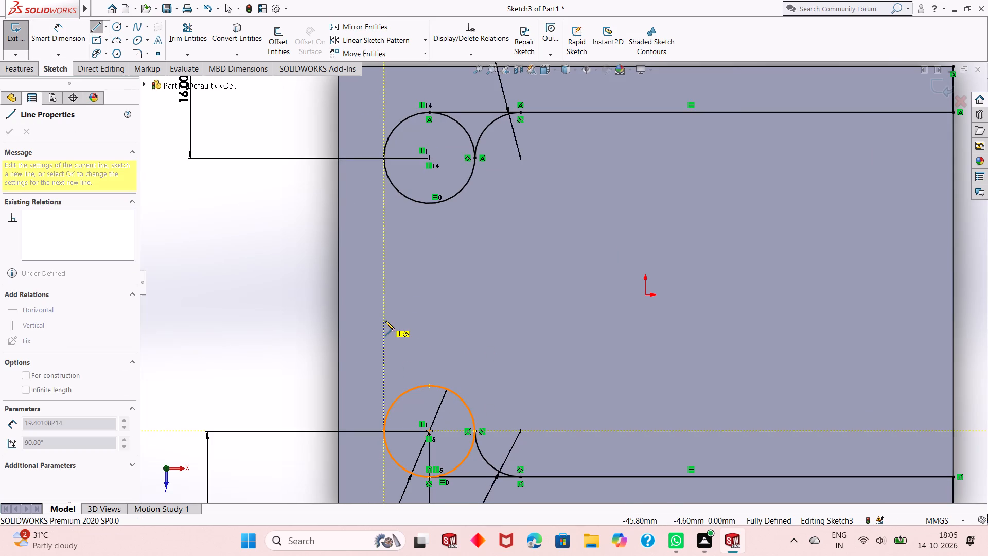
left_click(382, 158)
key("Escape")
key("Escape")
key("Escape")
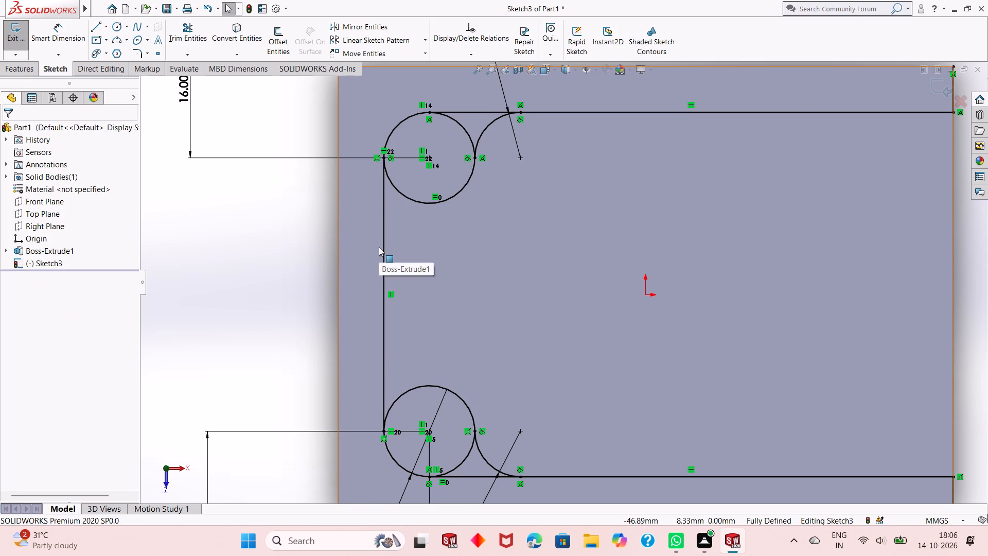
key("Escape")
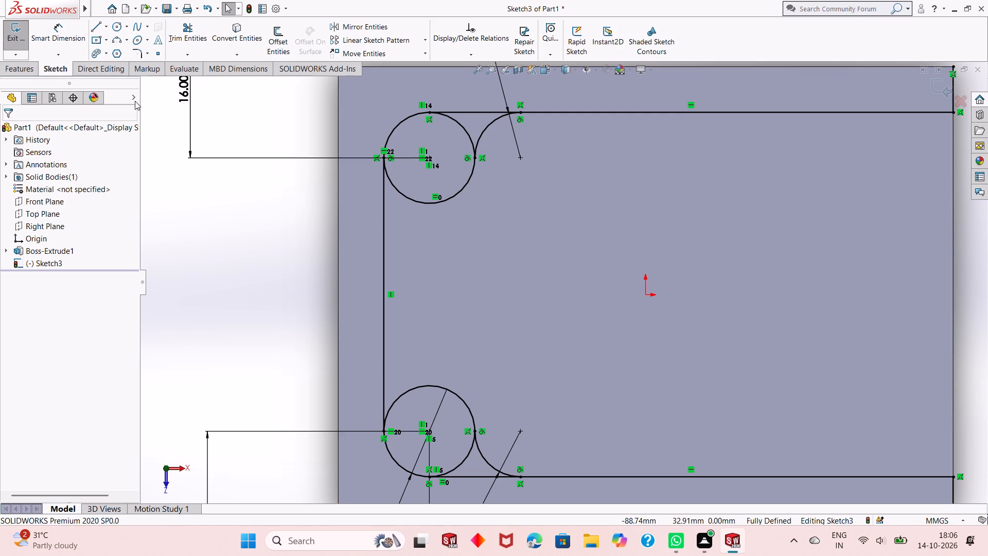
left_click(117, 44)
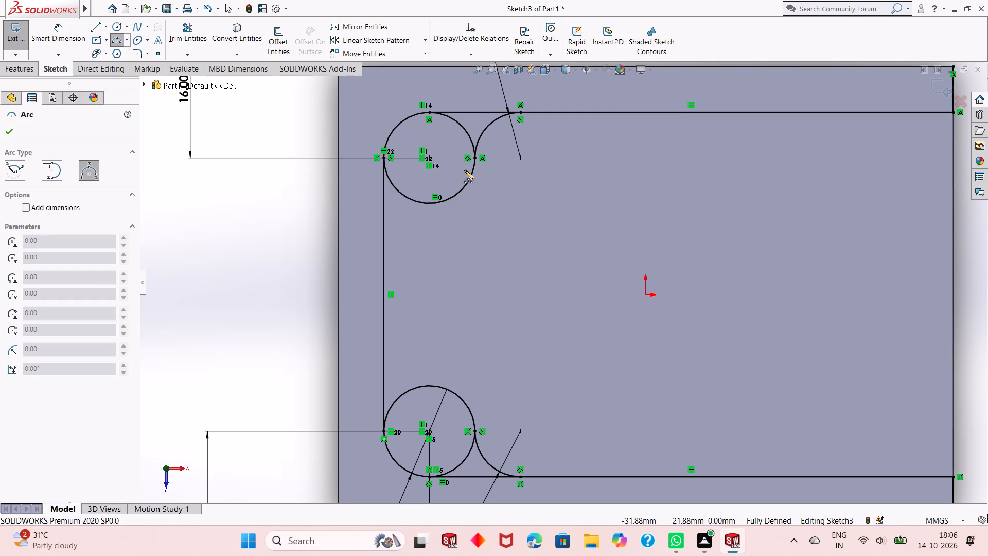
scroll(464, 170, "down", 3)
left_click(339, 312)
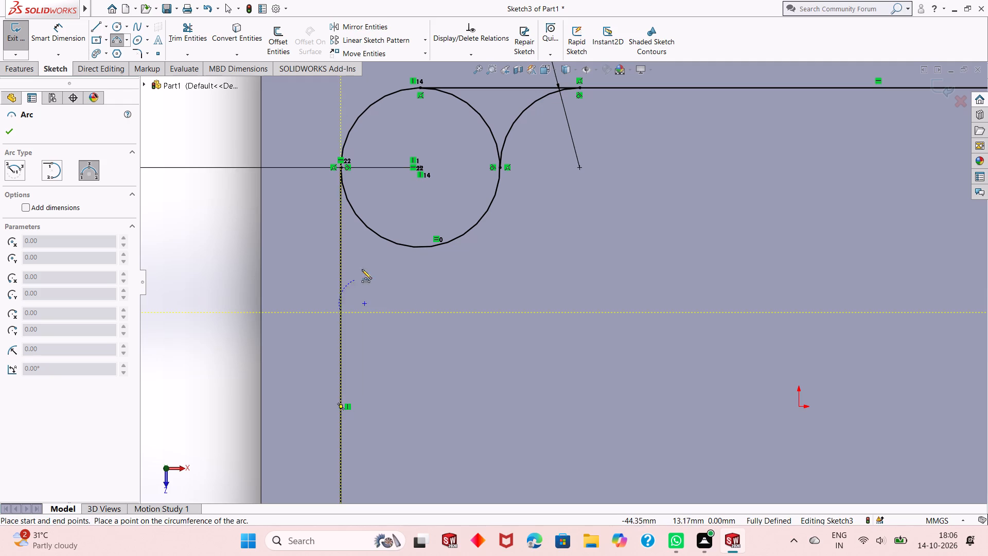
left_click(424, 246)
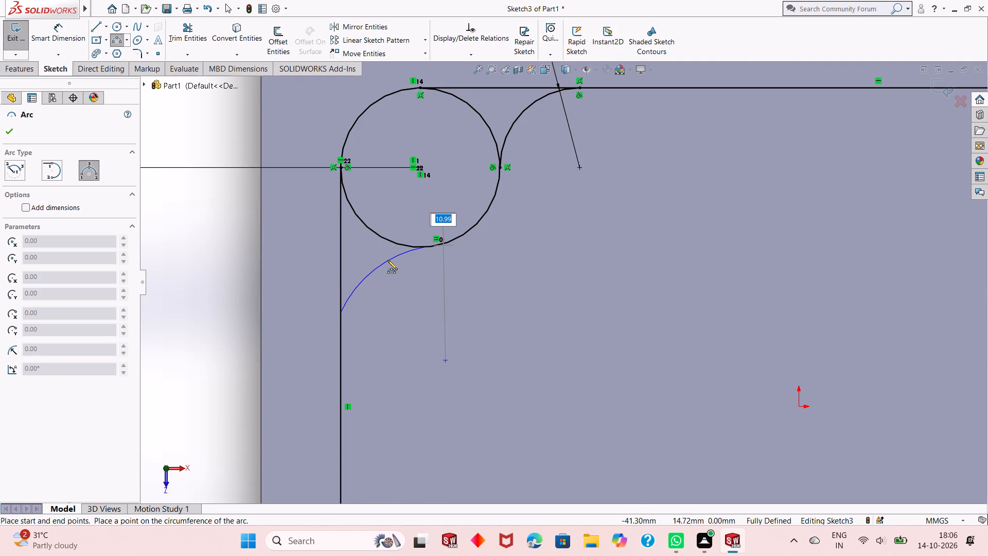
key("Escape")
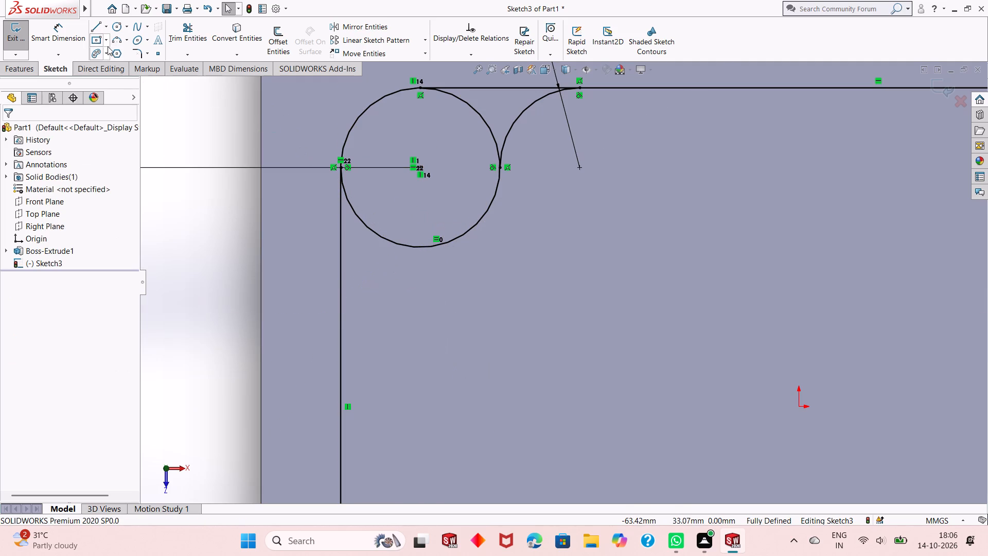
Sketch a three-point arc of 8 mm radius from the left vertical line to the upper circle's underside, bulging toward their corner.
left_click(113, 43)
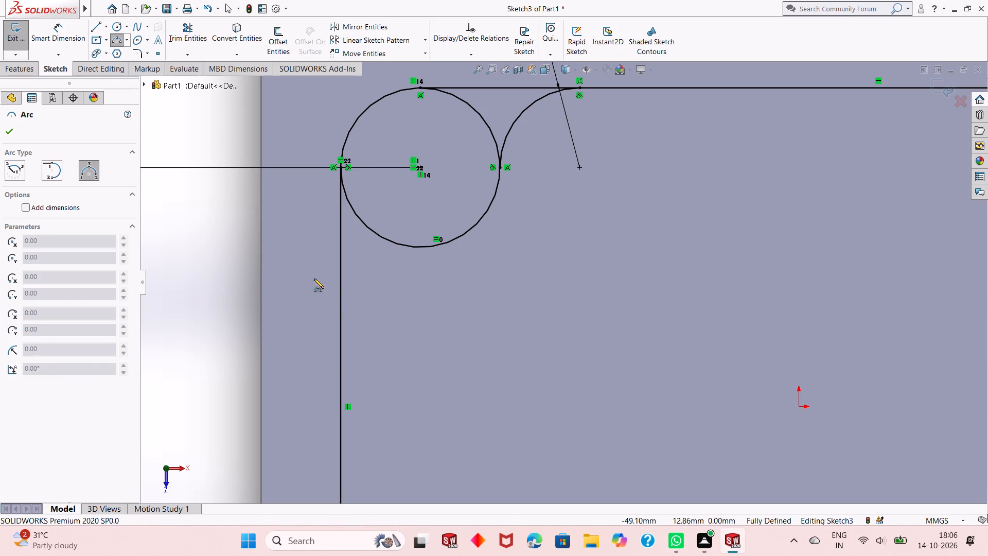
left_click(339, 286)
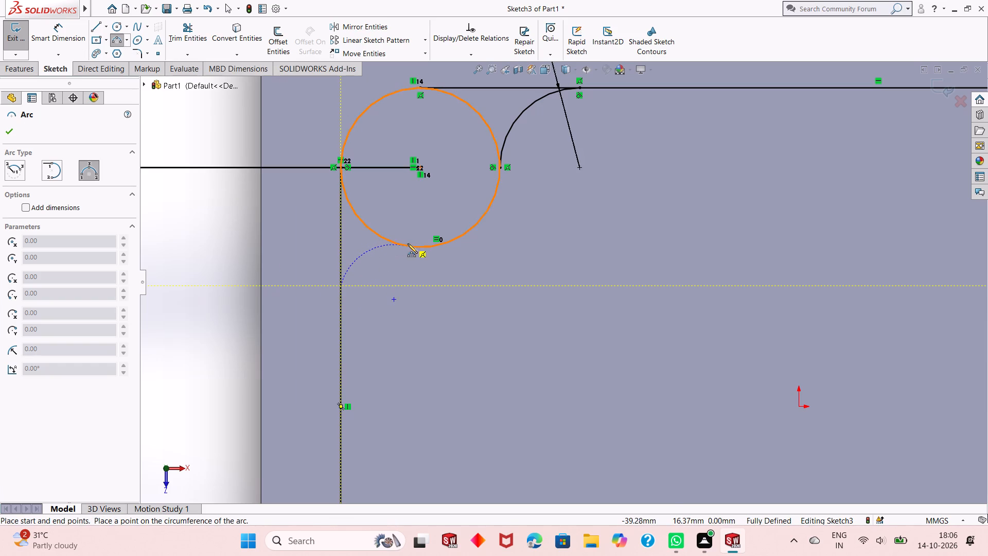
left_click(402, 245)
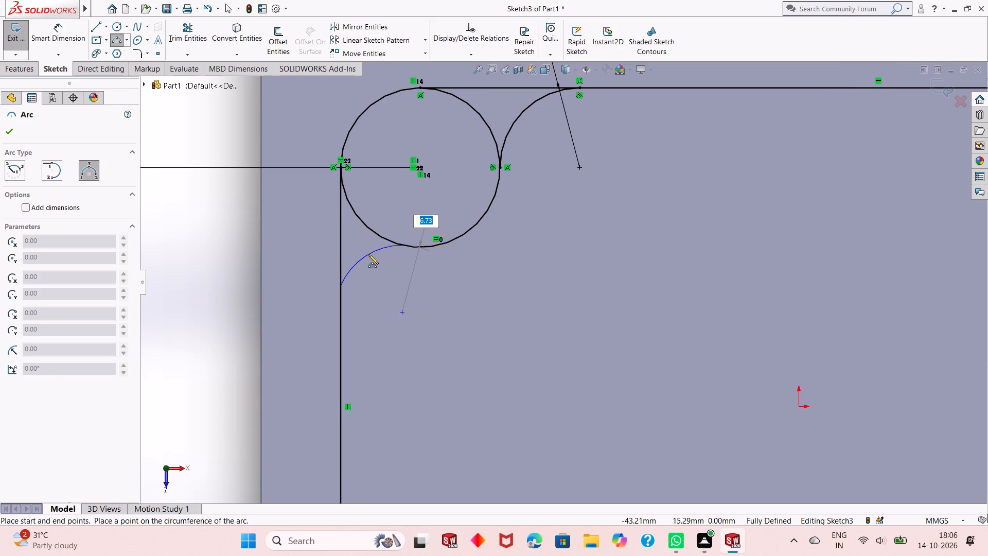
key("8")
key("Return")
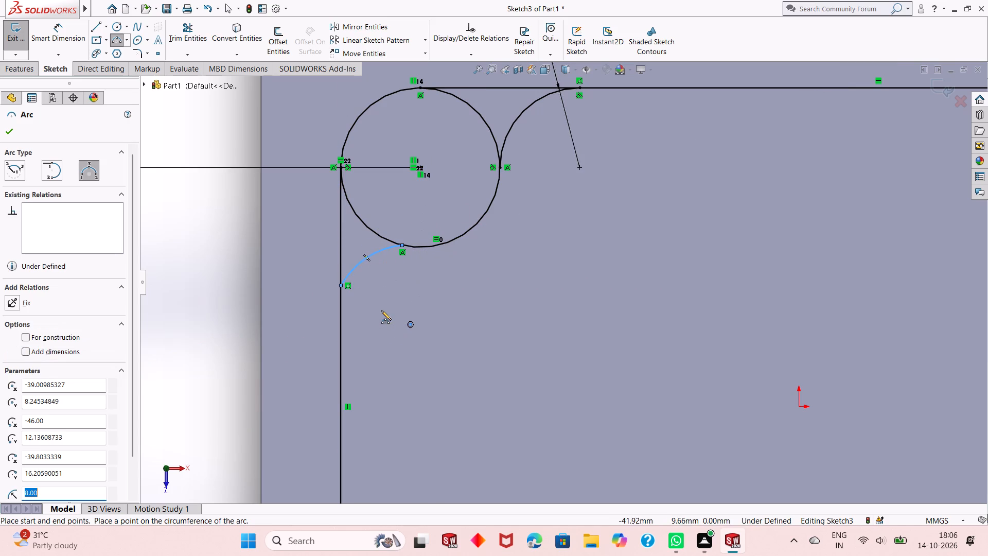
Sketch a three-point arc of 8 mm radius from the left vertical line to the top of the lower circle, bulging toward their corner.
scroll(381, 310, "up", 3)
scroll(503, 456, "down", 3)
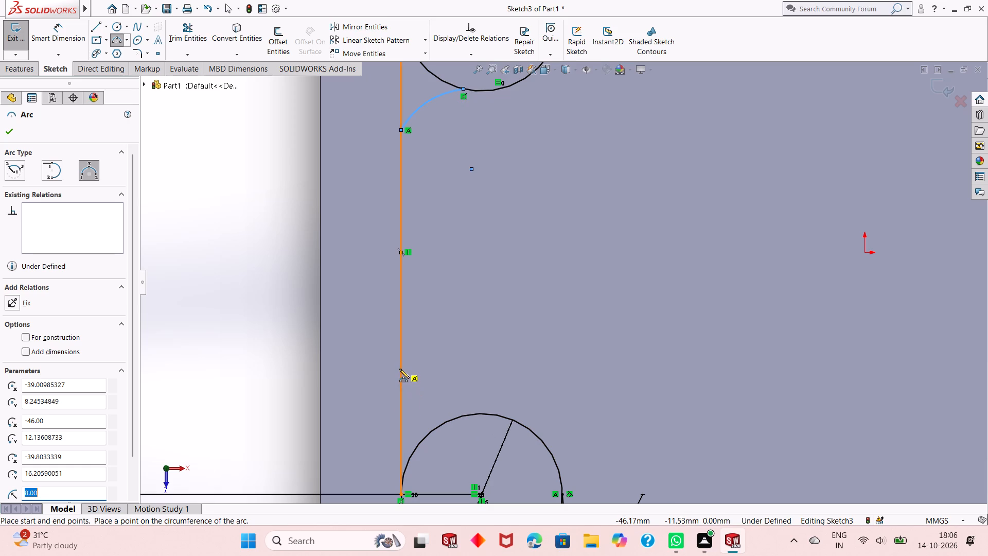
left_click(399, 369)
left_click(475, 412)
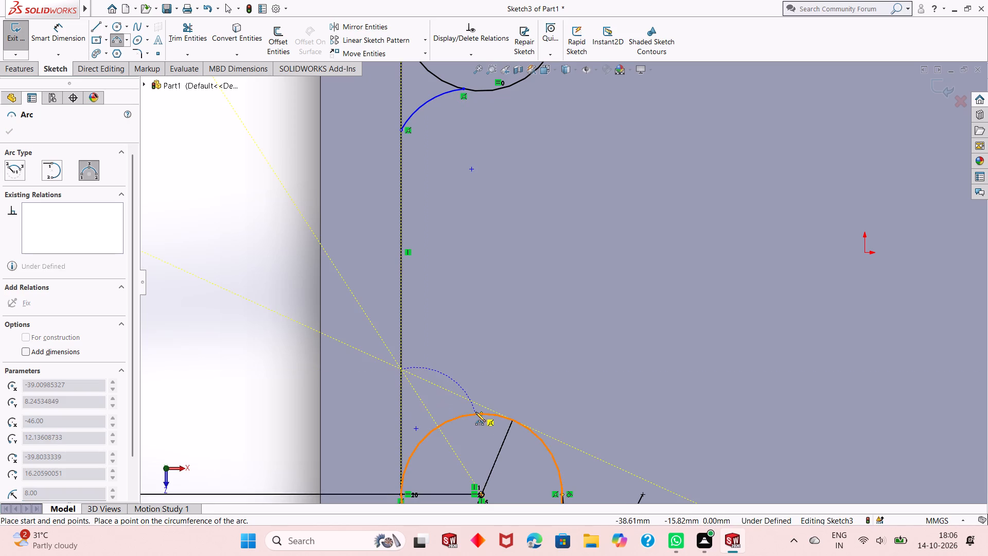
key("8")
key("Return")
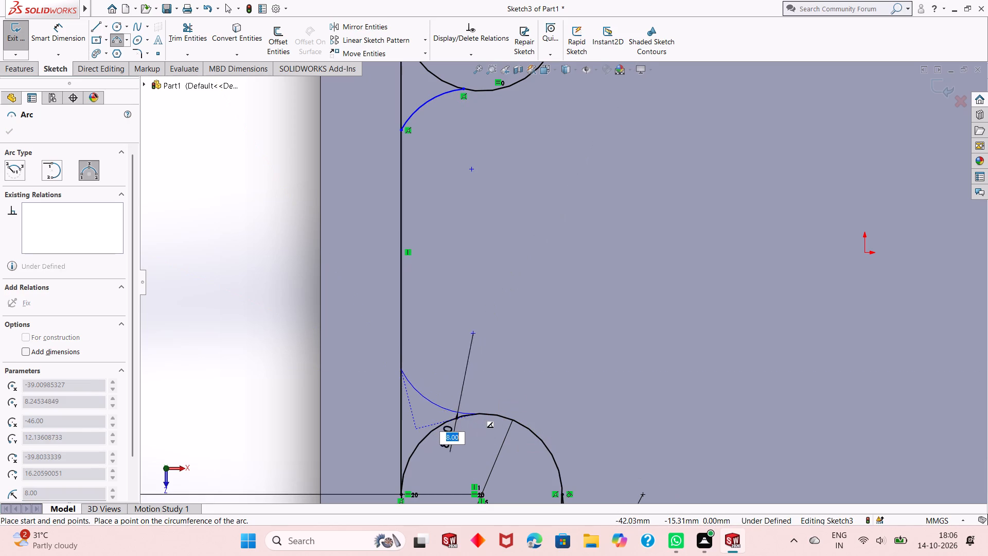
right_click(517, 263)
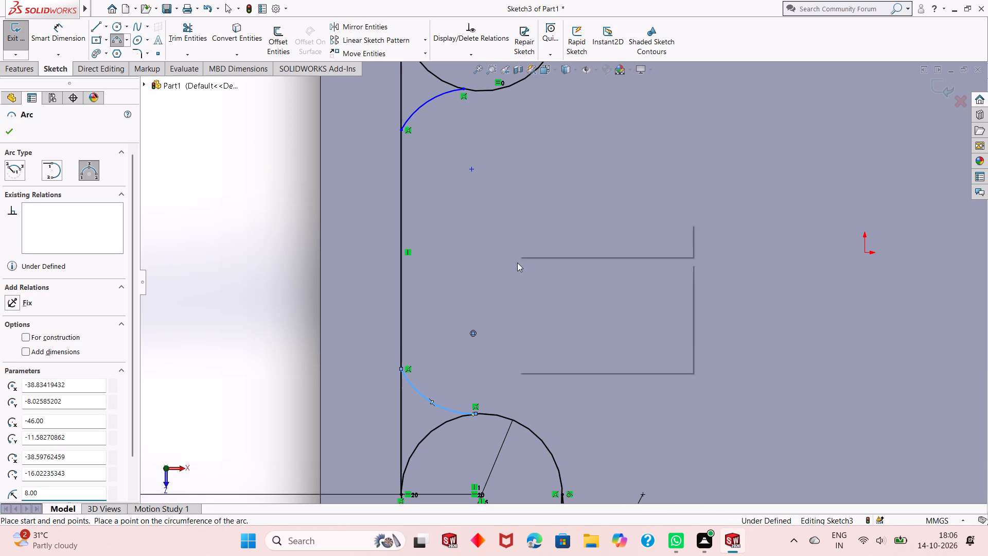
left_click(534, 269)
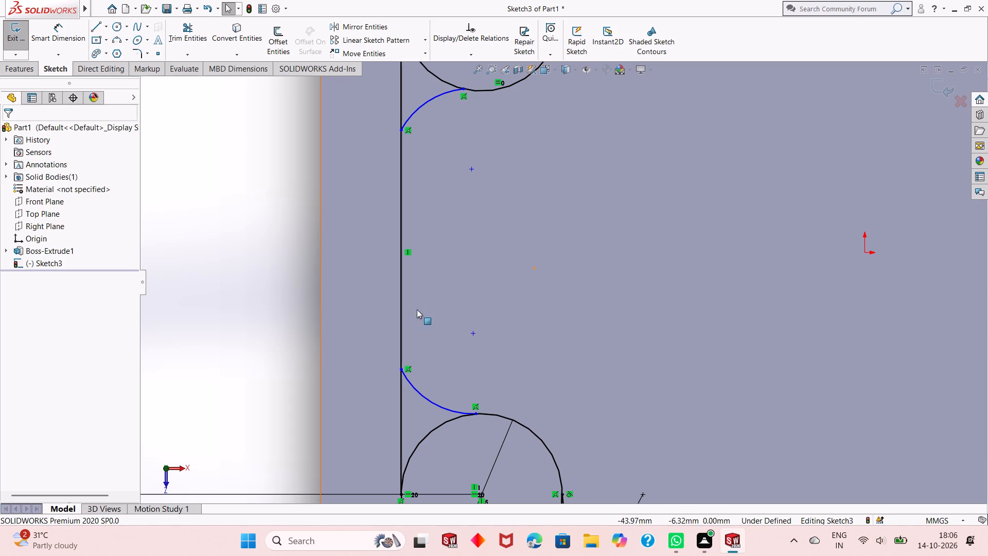
Dimension the radius of the arc between the left vertical line and the lower circle to 8 mm.
left_click(77, 46)
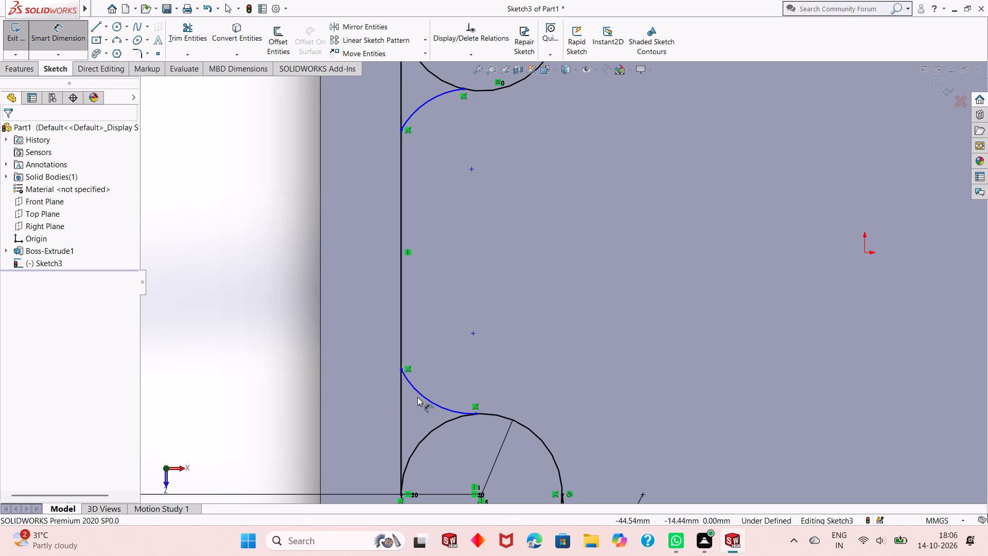
left_click(421, 391)
left_click(286, 431)
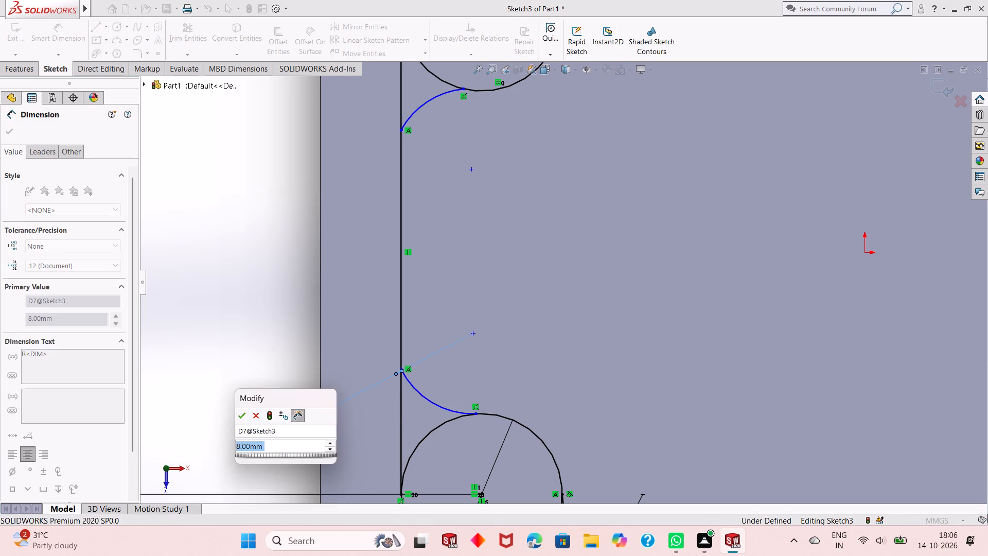
key("Return")
right_click(209, 251)
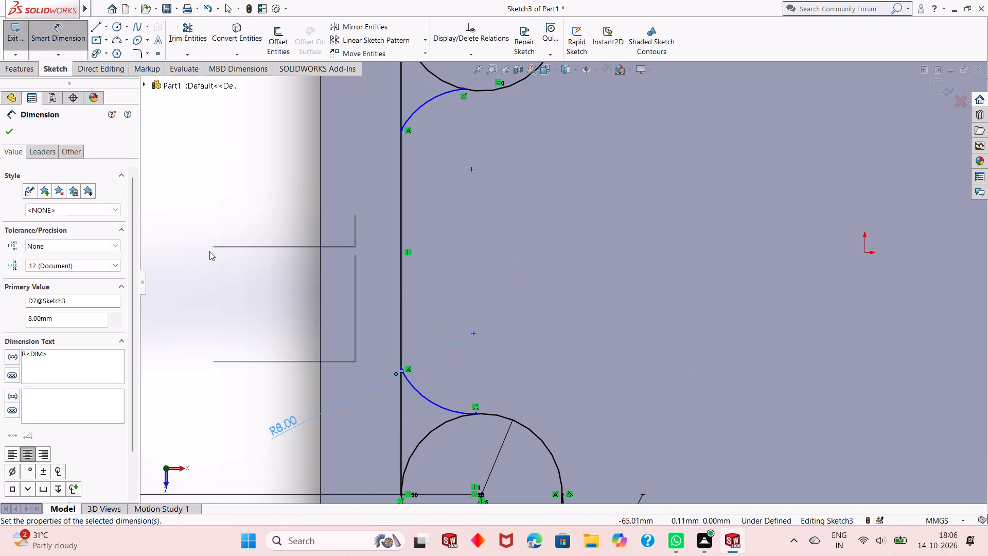
left_click(234, 284)
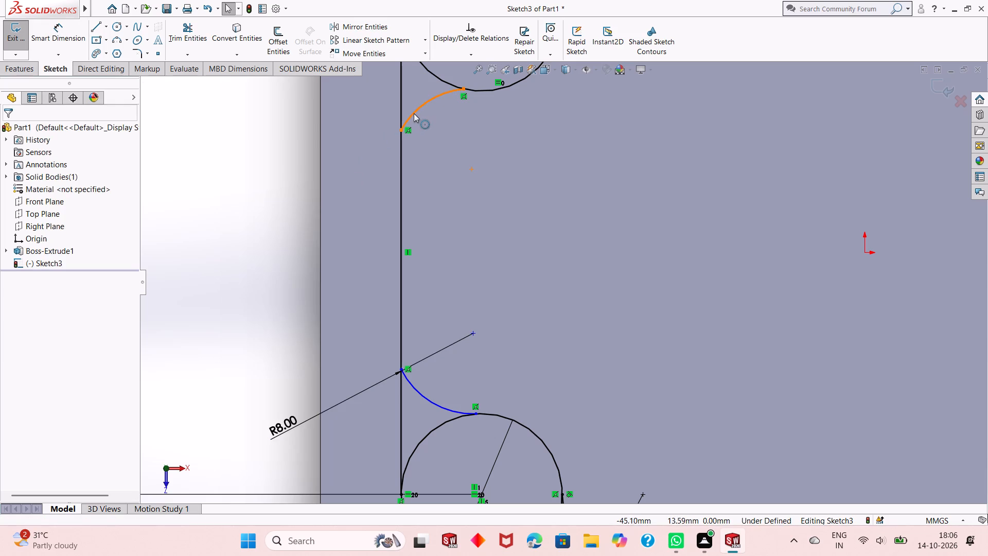
Make the two arcs along the left vertical line equal in radius.
left_click(417, 110)
left_click(433, 405, "ctrl")
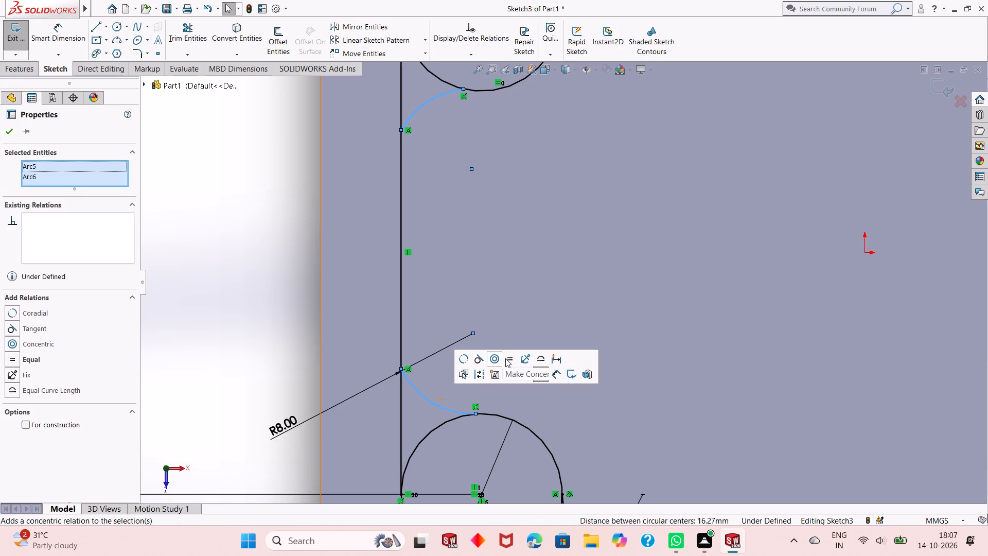
left_click(505, 358)
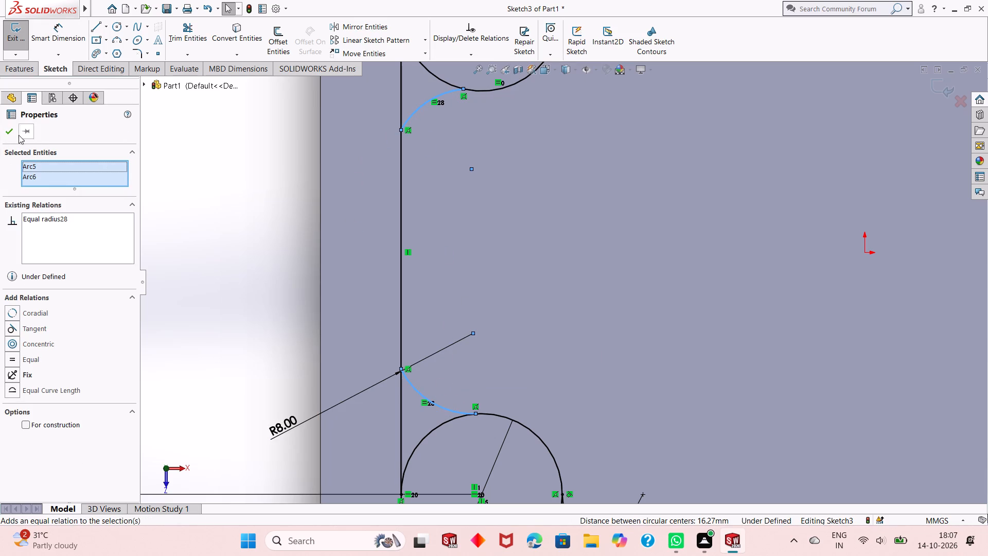
left_click(8, 130)
Make the lower arc on the left vertical line tangent to both the lower circle and that line.
left_click(423, 397)
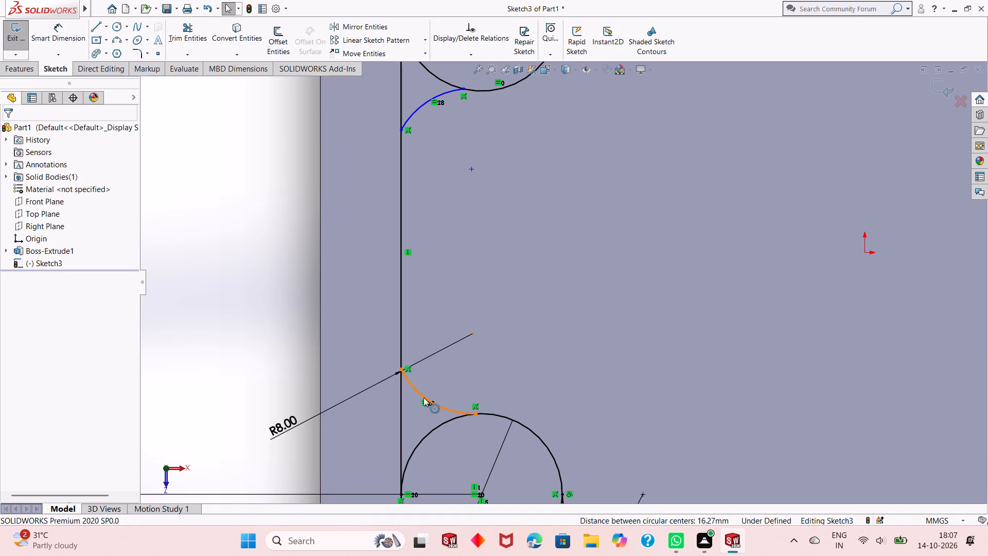
left_click(515, 423, "ctrl")
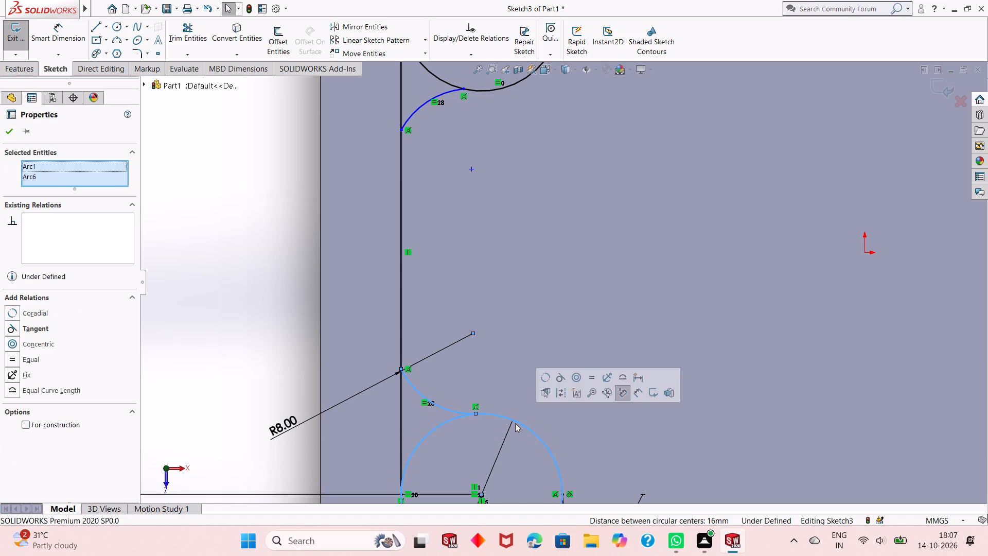
left_click(557, 376)
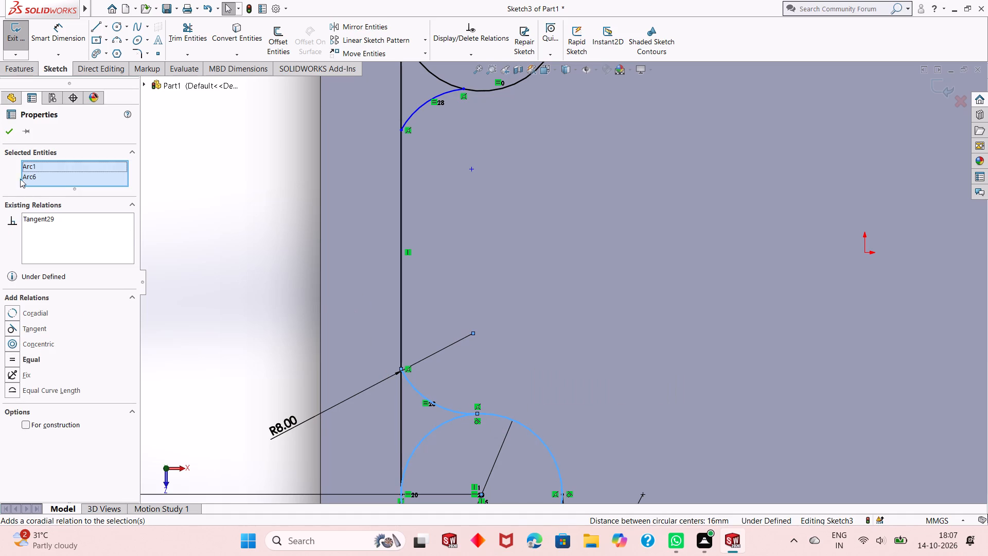
left_click(10, 133)
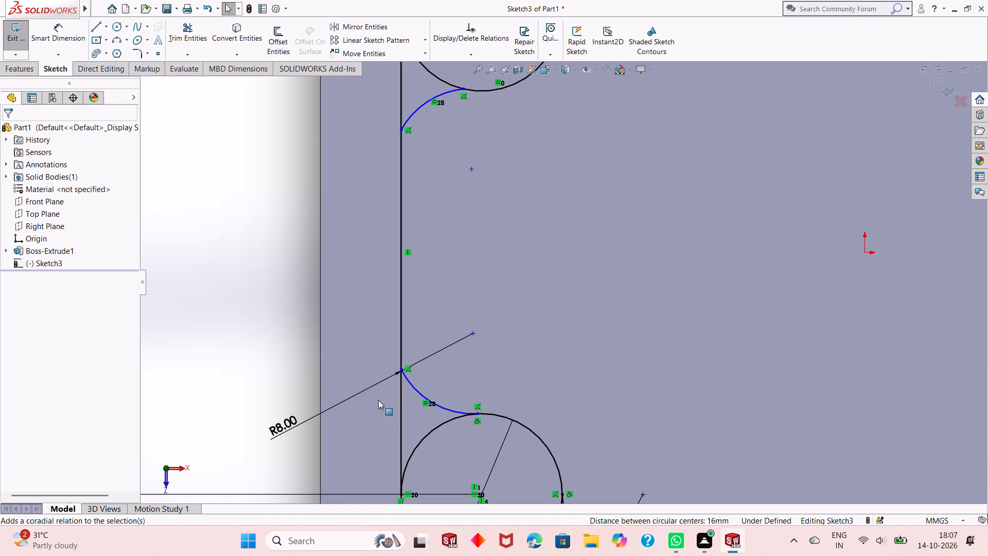
left_click(413, 390)
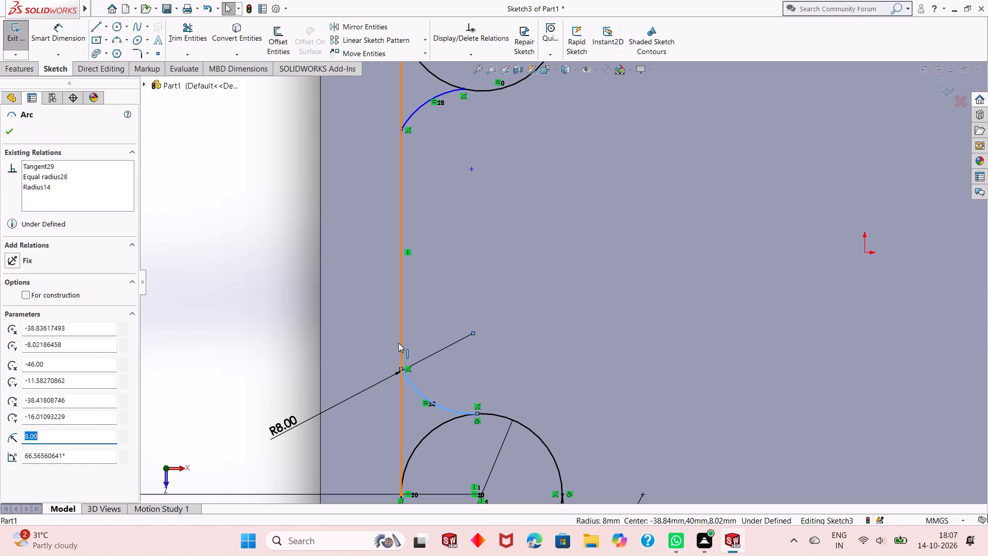
left_click(401, 344, "ctrl")
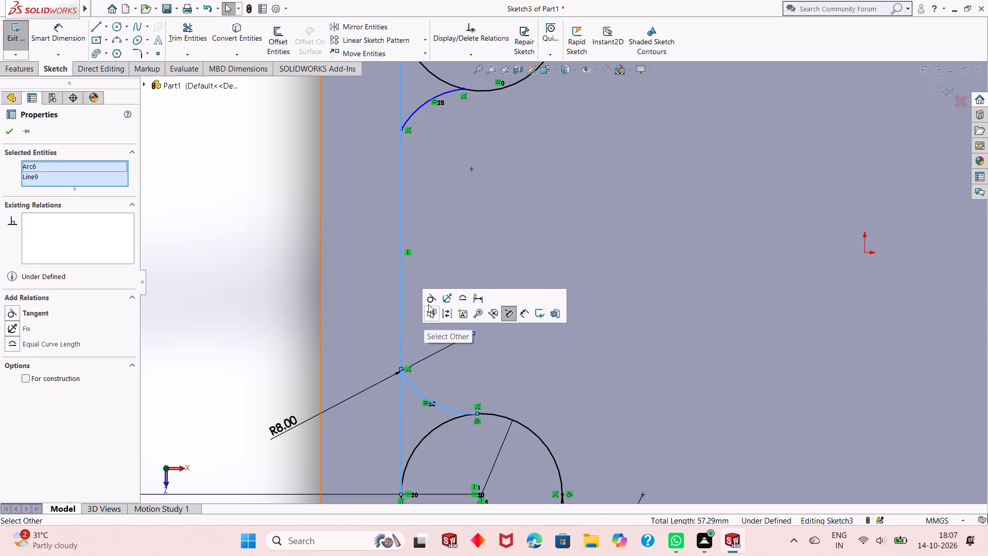
left_click(427, 294)
left_click(2, 132)
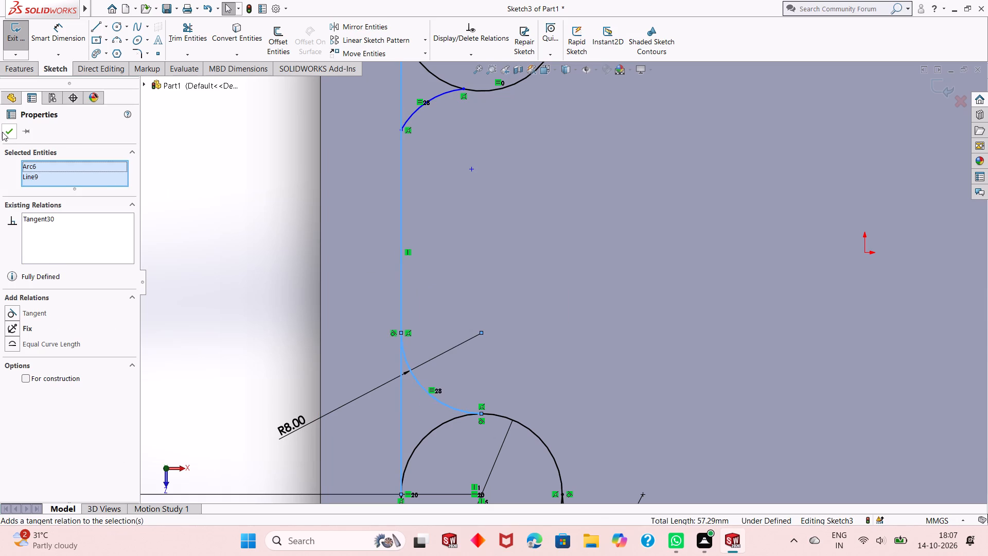
Make the upper arc on the left vertical line tangent to both that line and the upper circle.
scroll(490, 306, "up", 2)
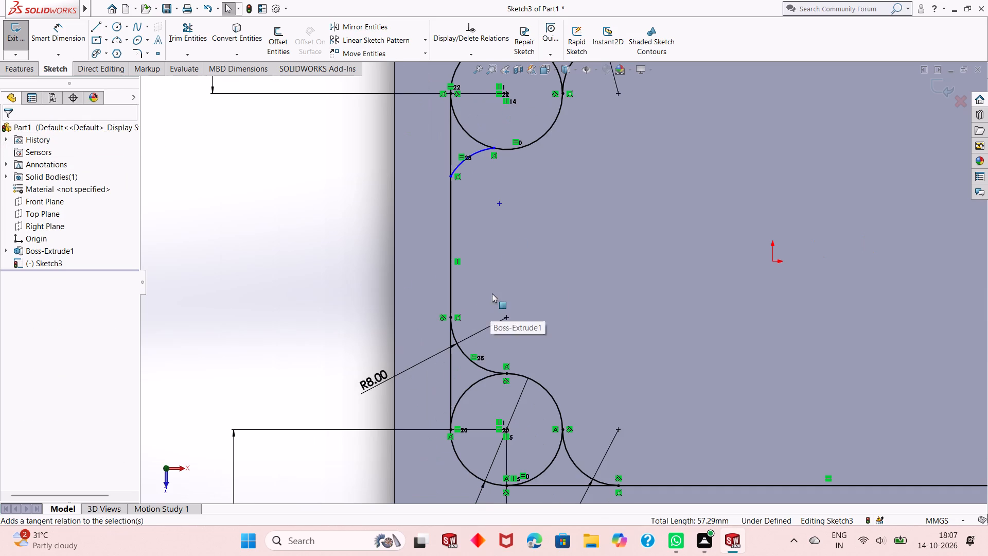
scroll(521, 99, "down", 5)
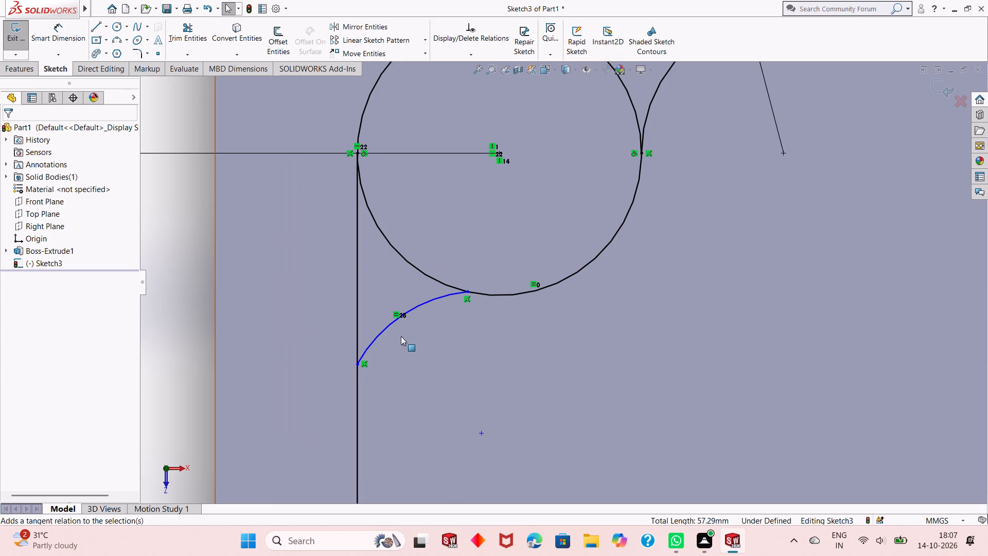
scroll(407, 350, "up", 2)
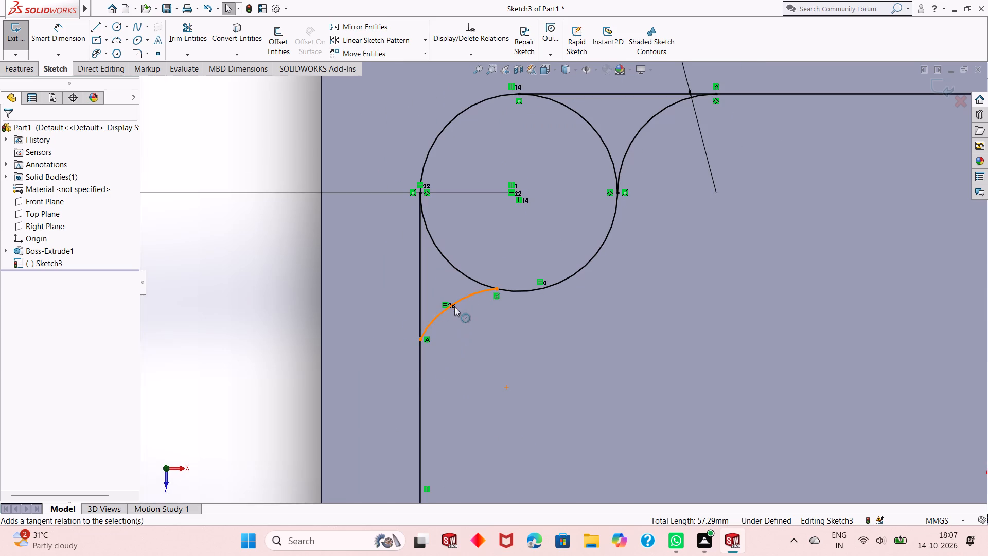
scroll(454, 307, "down", 3)
left_click(443, 321)
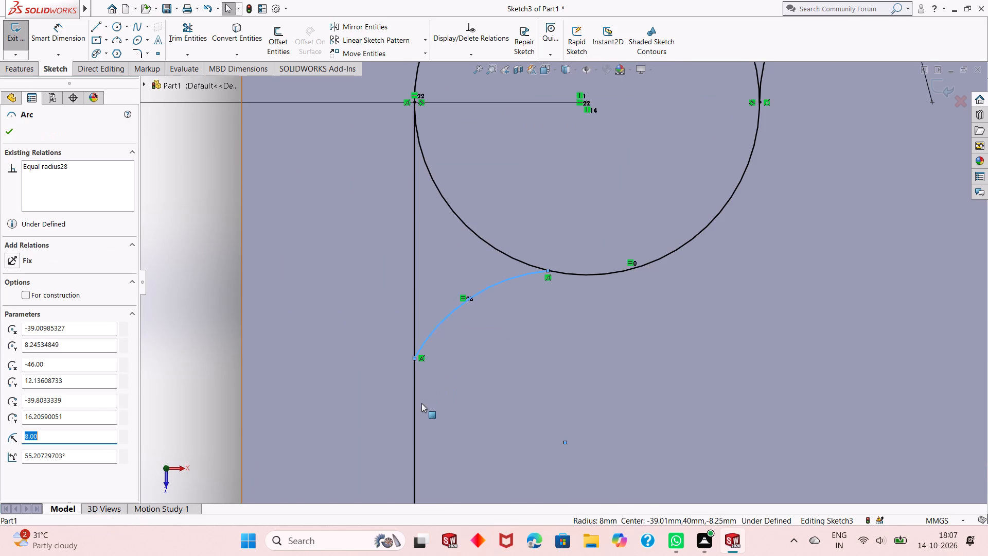
left_click(416, 412, "ctrl")
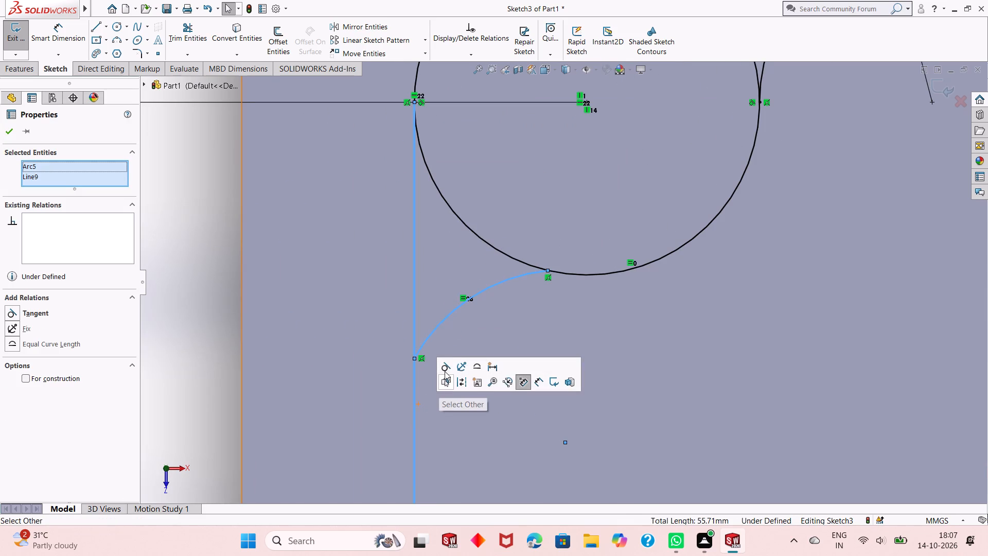
left_click(443, 369)
left_click(11, 132)
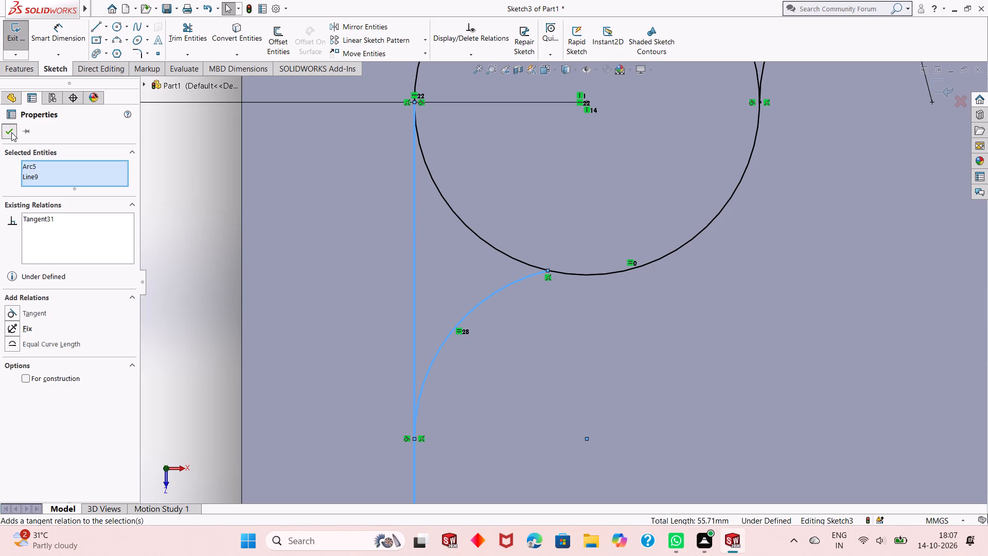
left_click(515, 282)
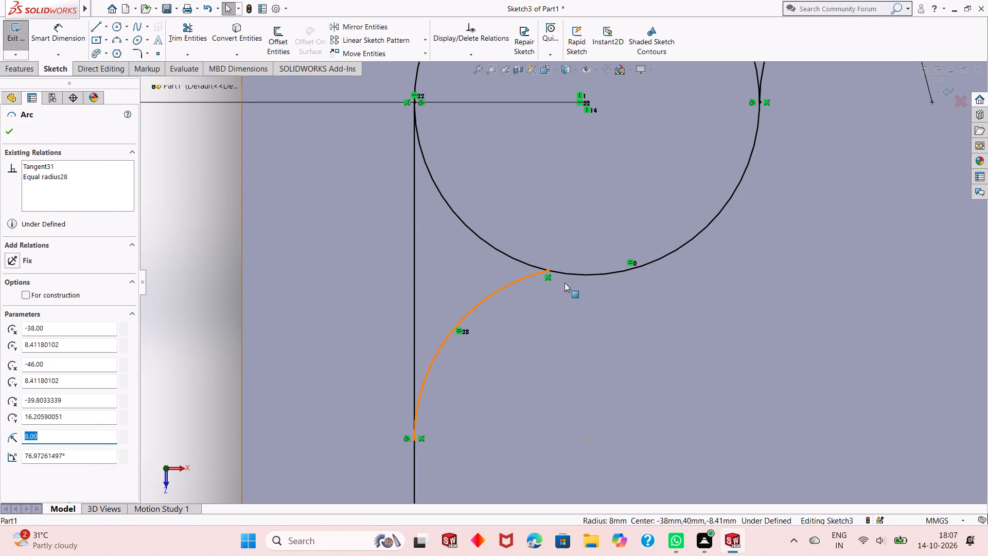
left_click(588, 272, "ctrl")
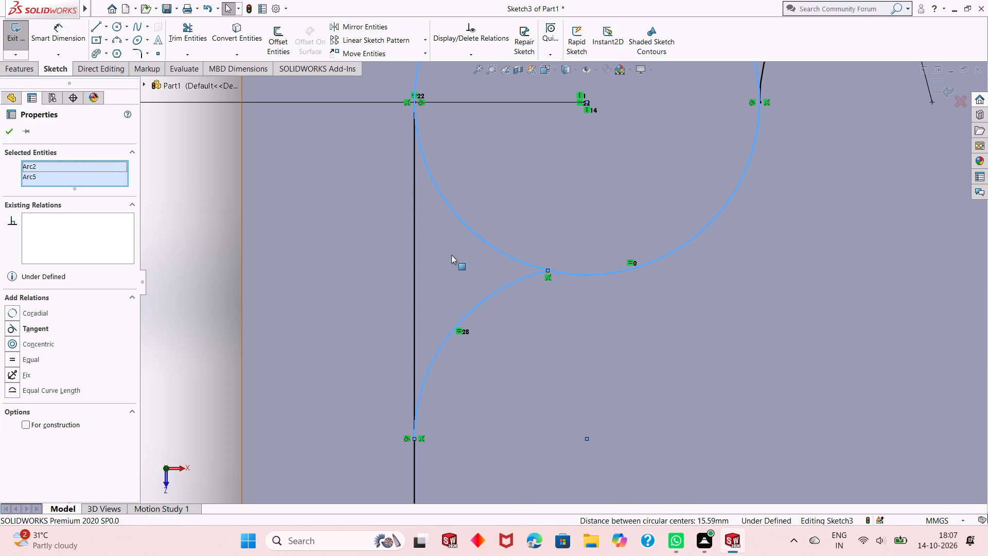
left_click(13, 324)
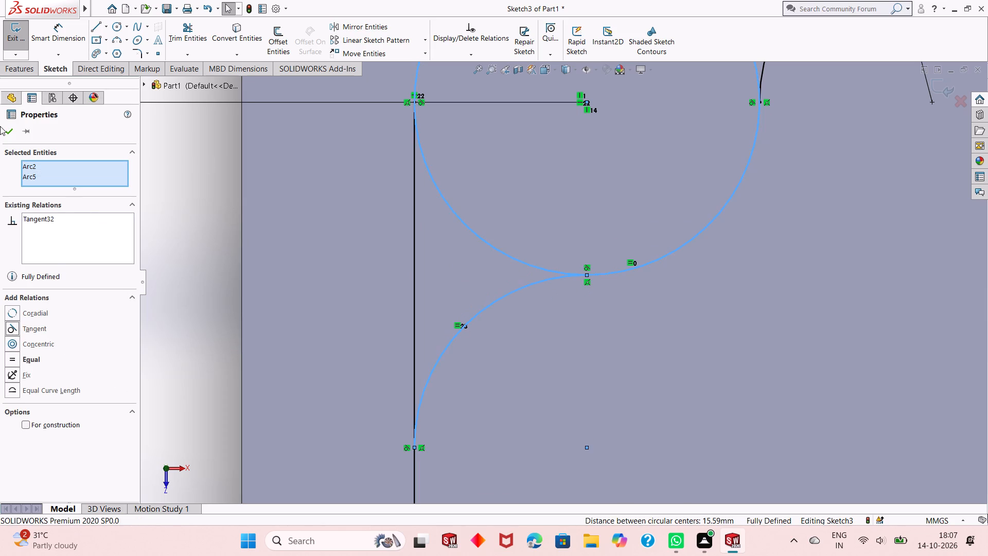
left_click(7, 131)
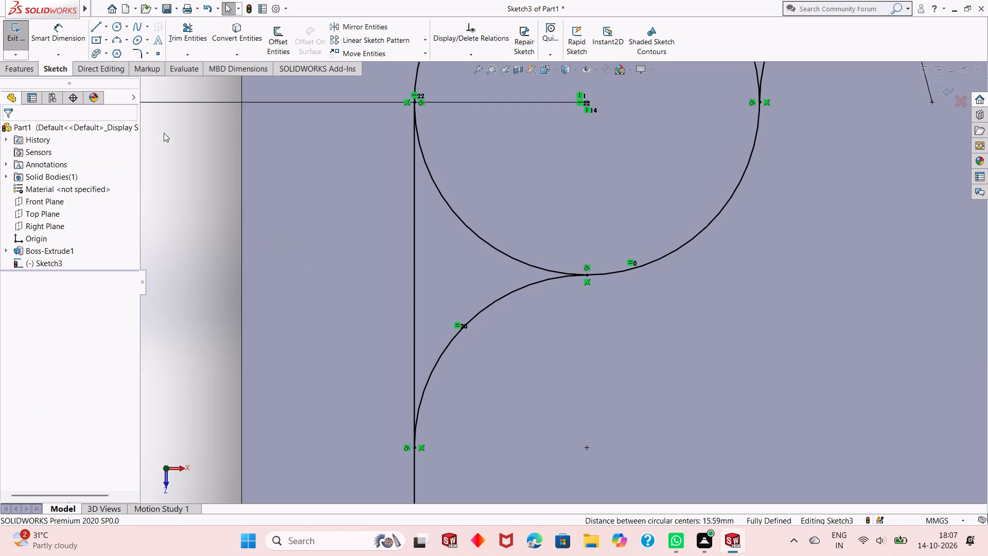
Trim the overhanging ends of the horizontal lines and the left vertical line back to the arcs at both circles.
left_click(185, 40)
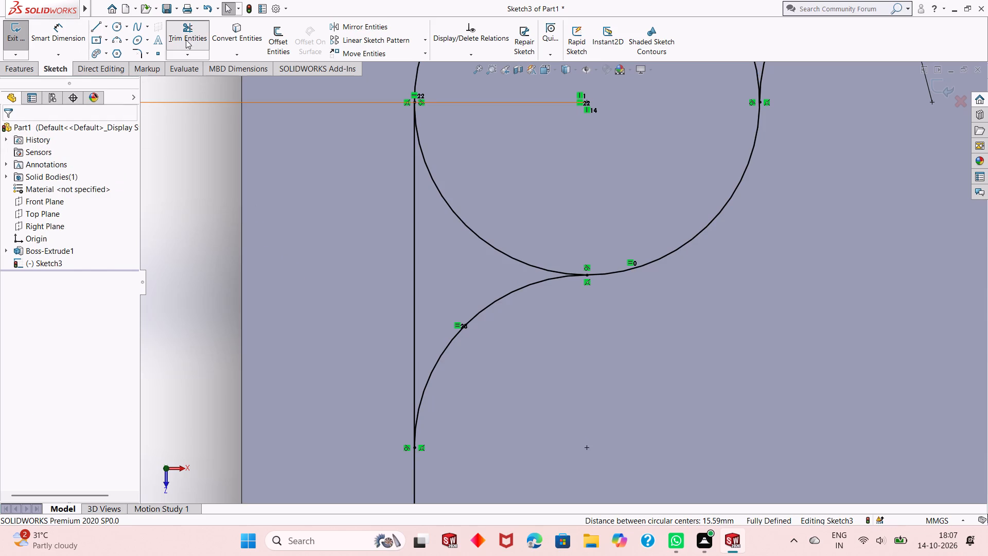
scroll(391, 321, "up", 7)
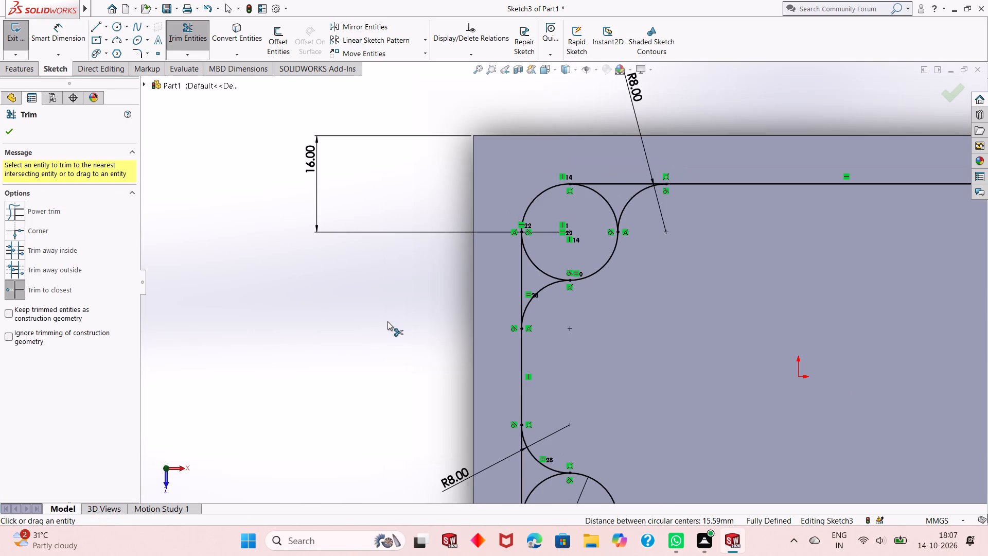
scroll(649, 255, "down", 1)
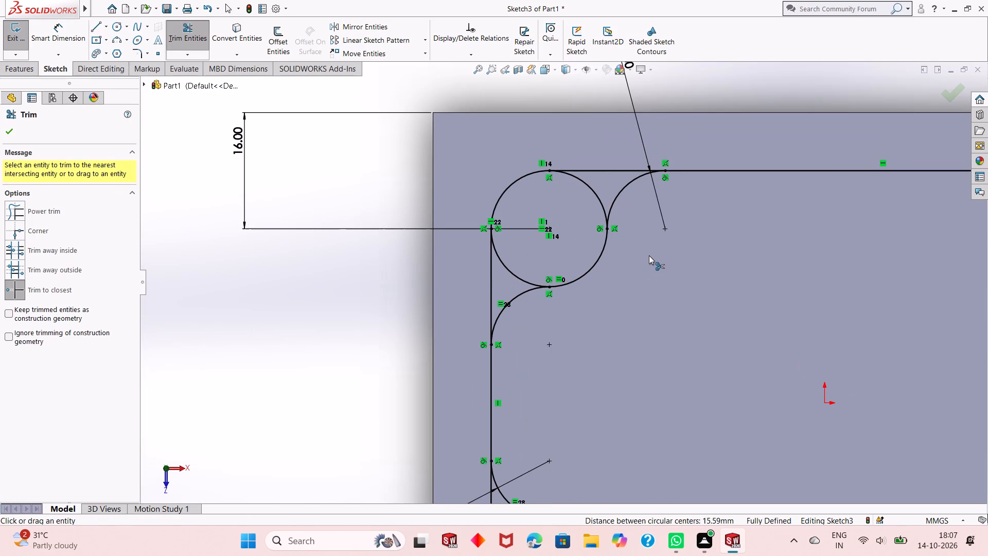
left_click(610, 170)
left_click(489, 265)
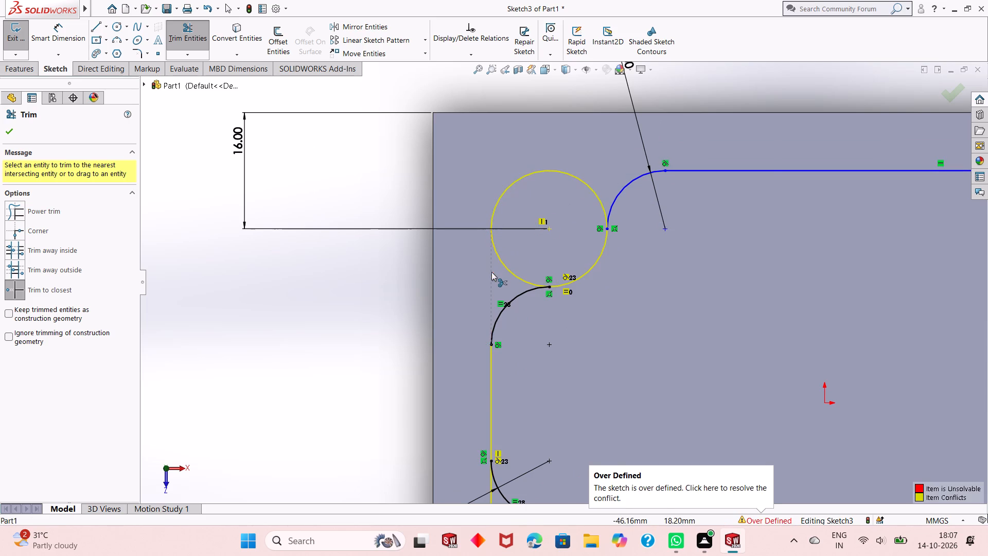
scroll(504, 293, "up", 5)
scroll(591, 428, "down", 1)
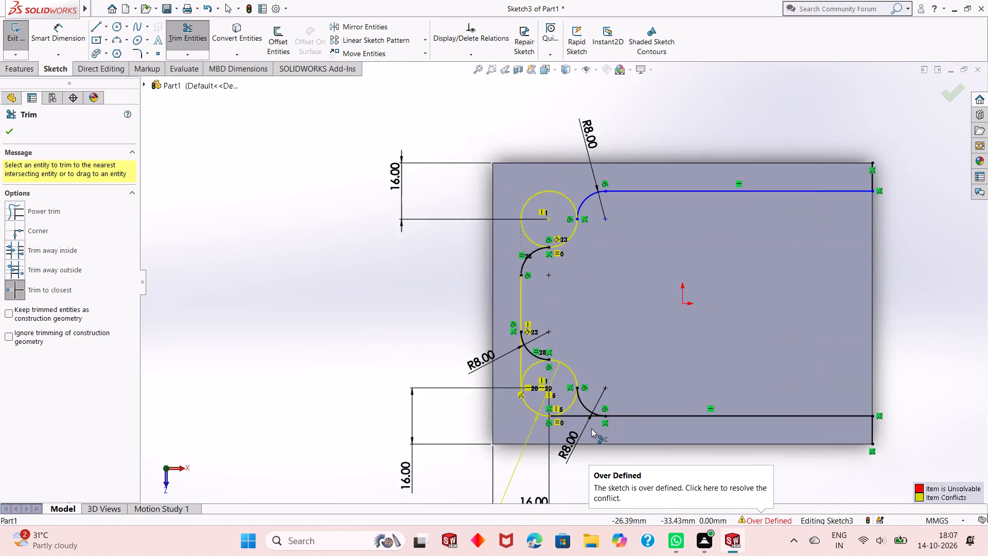
scroll(591, 428, "down", 2)
left_click(557, 393)
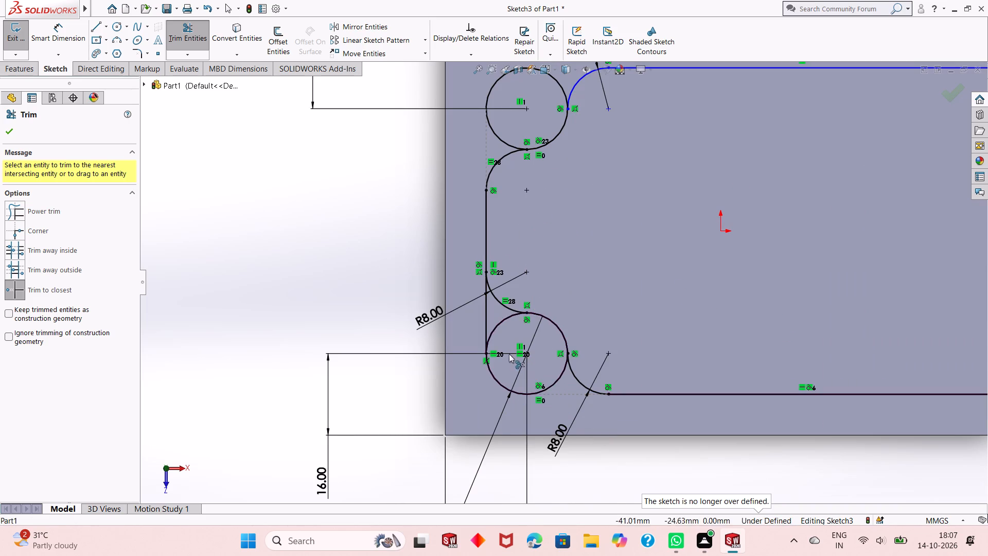
left_click(485, 315)
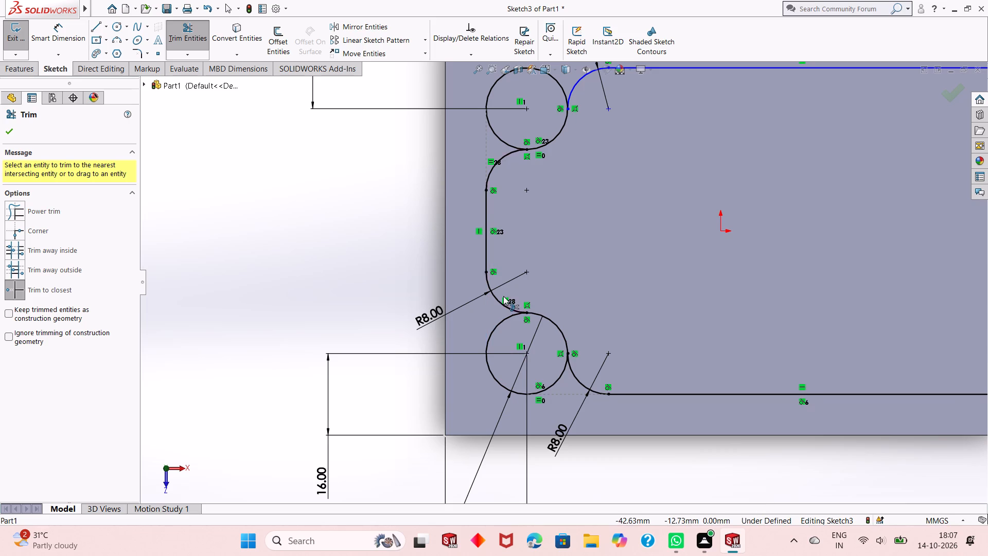
Trim away the outer portions of both circles, keeping only the inner quarter arcs that join the neighbouring arcs.
scroll(503, 296, "up", 2)
scroll(616, 125, "down", 1)
scroll(569, 145, "down", 3)
scroll(557, 230, "up", 4)
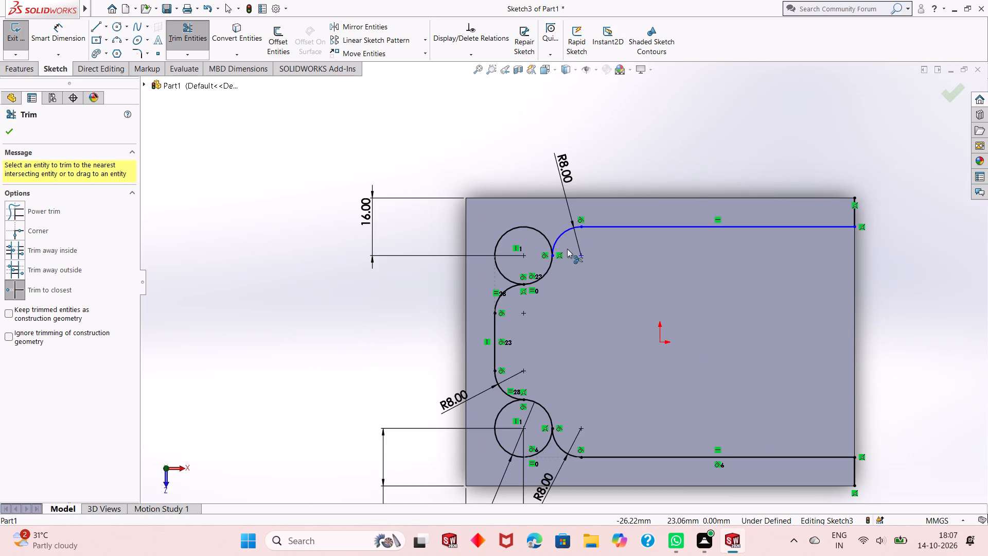
scroll(652, 389, "down", 1)
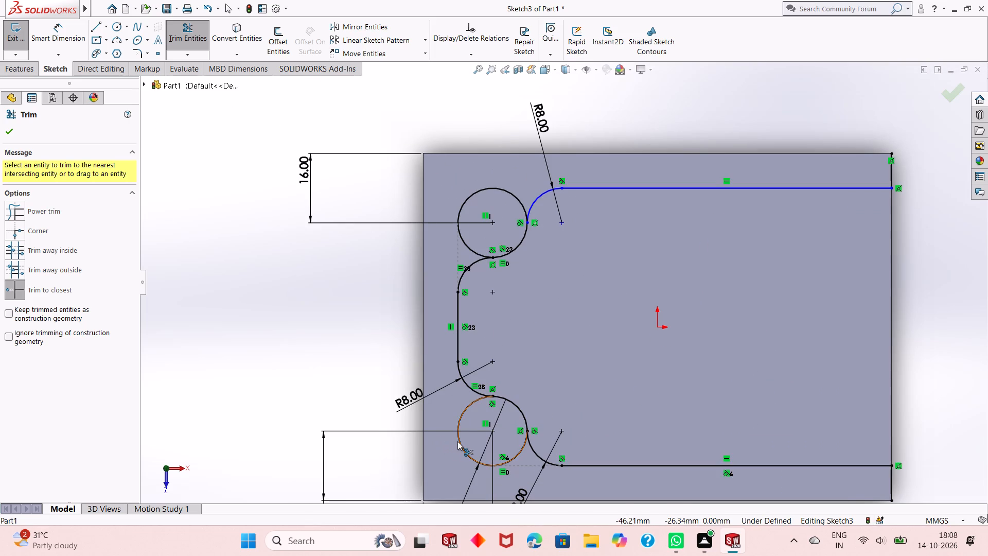
left_click(457, 441)
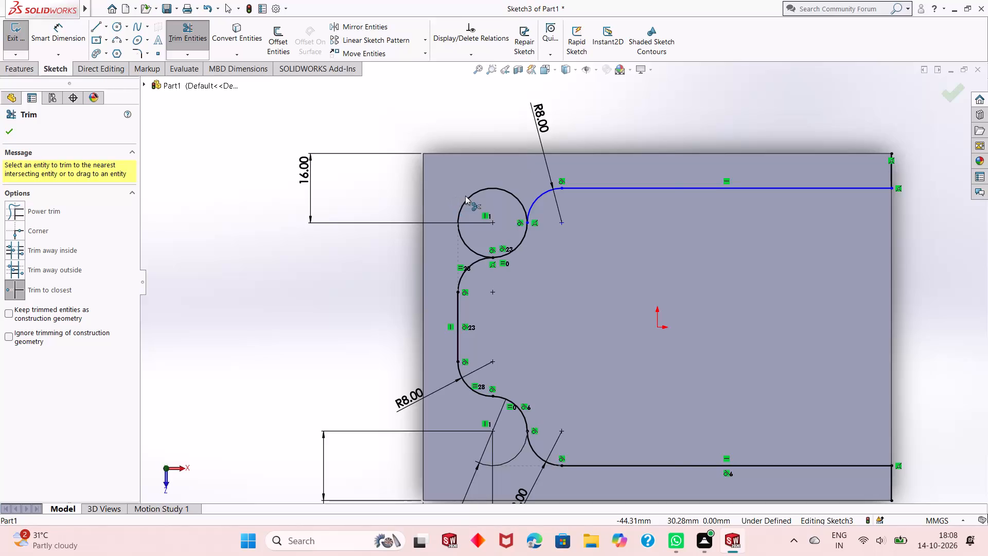
left_click(467, 196)
right_click(391, 285)
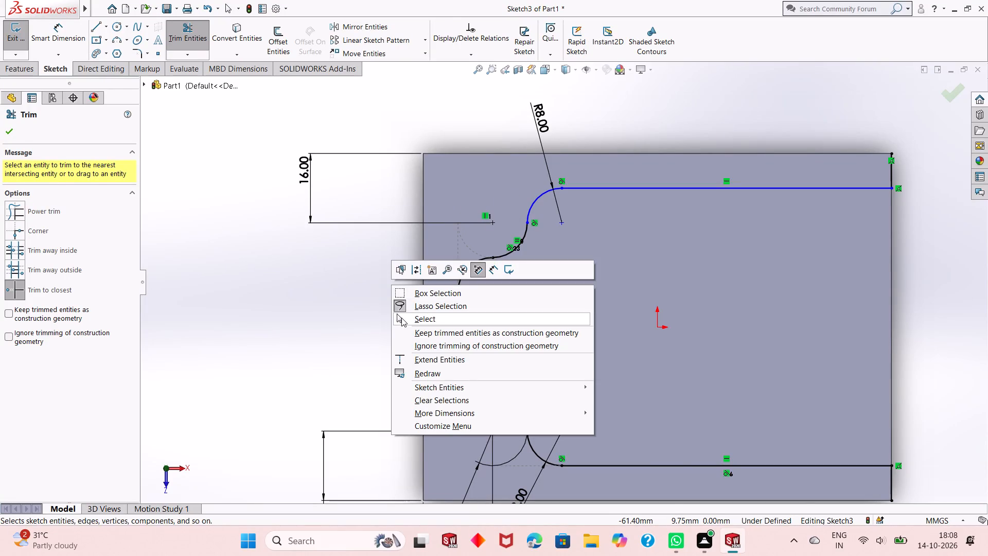
left_click(401, 318)
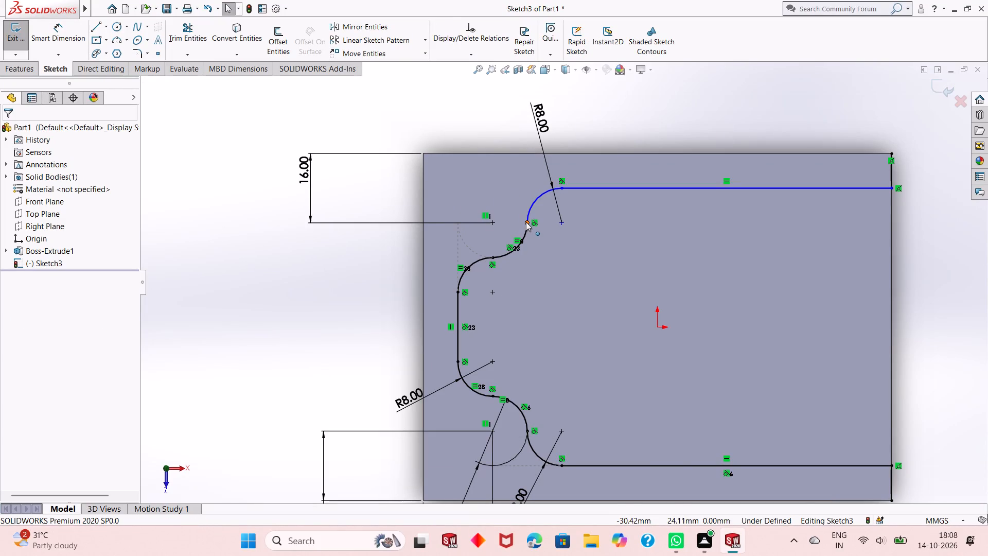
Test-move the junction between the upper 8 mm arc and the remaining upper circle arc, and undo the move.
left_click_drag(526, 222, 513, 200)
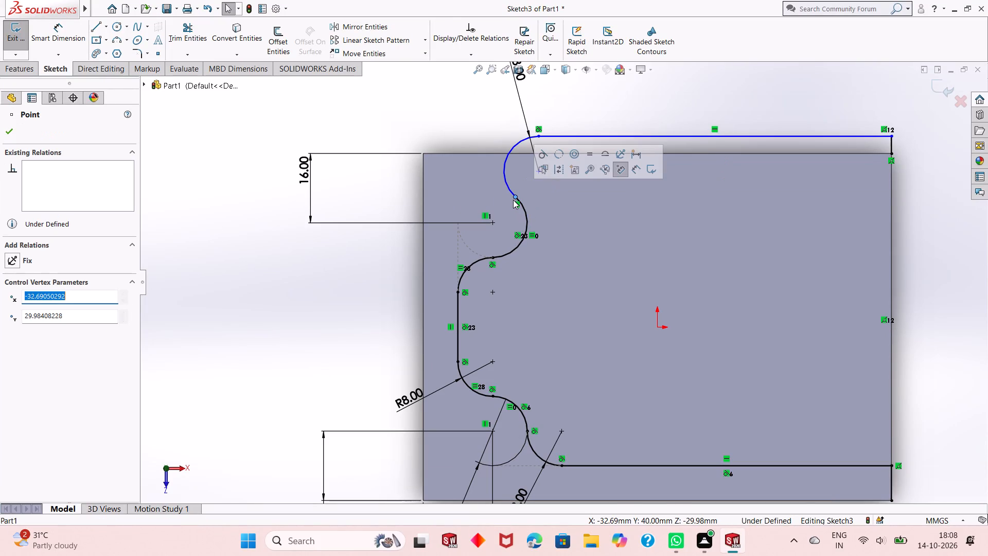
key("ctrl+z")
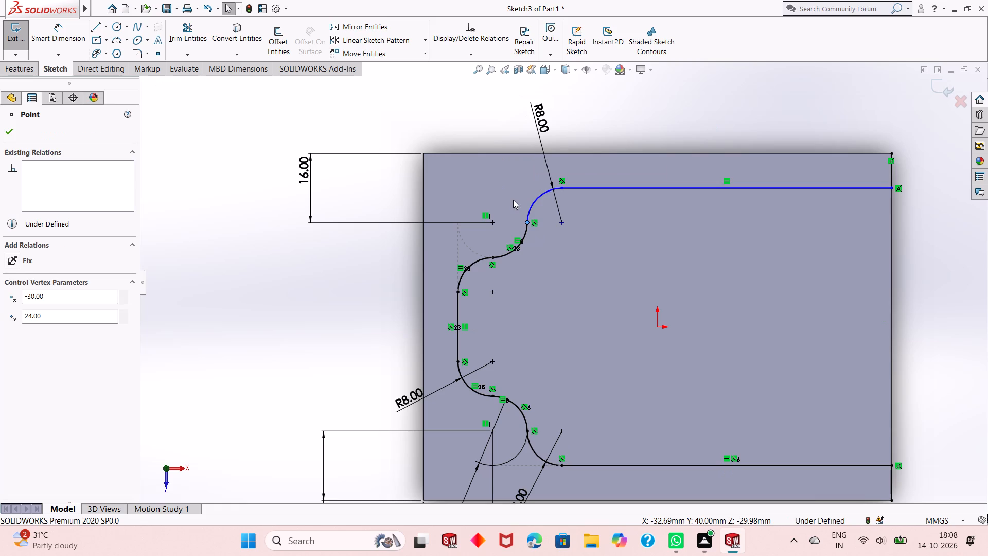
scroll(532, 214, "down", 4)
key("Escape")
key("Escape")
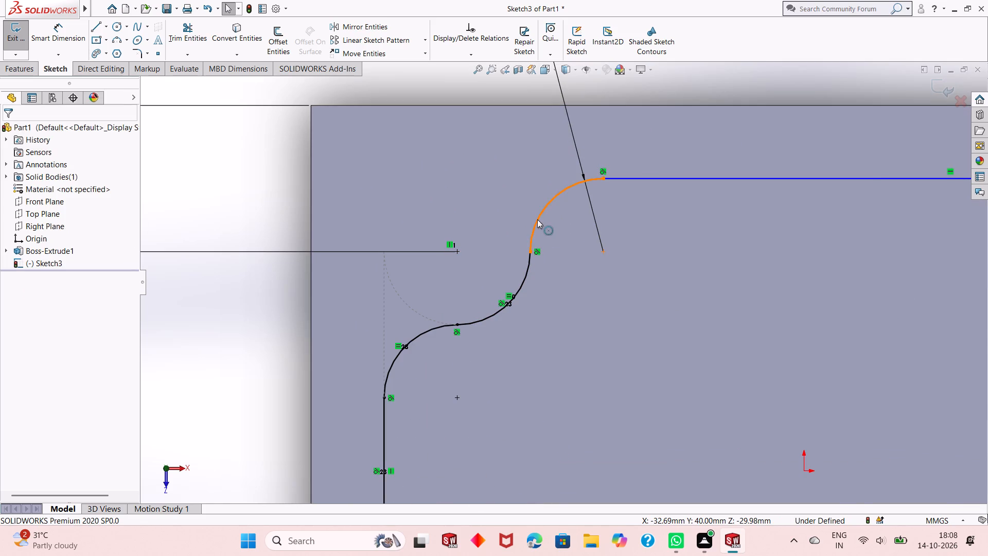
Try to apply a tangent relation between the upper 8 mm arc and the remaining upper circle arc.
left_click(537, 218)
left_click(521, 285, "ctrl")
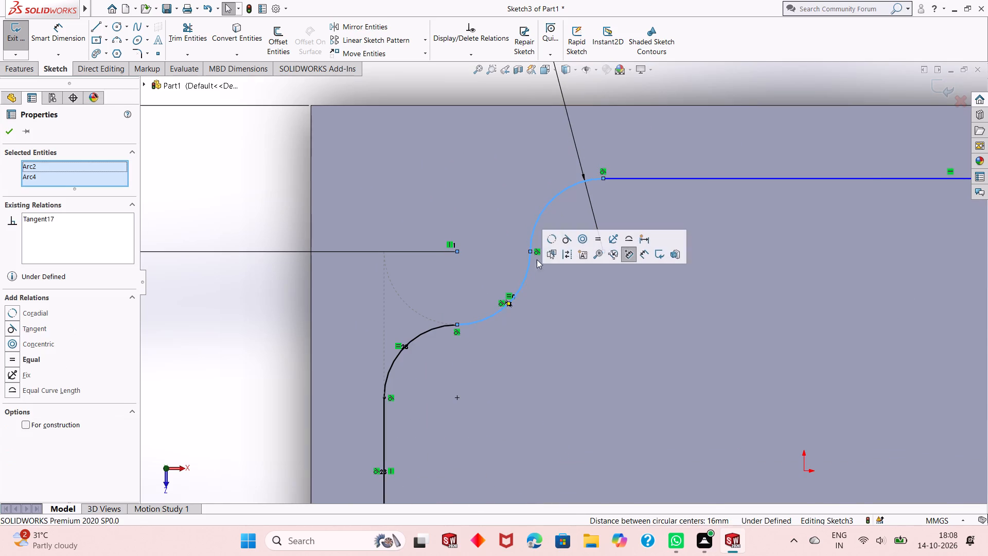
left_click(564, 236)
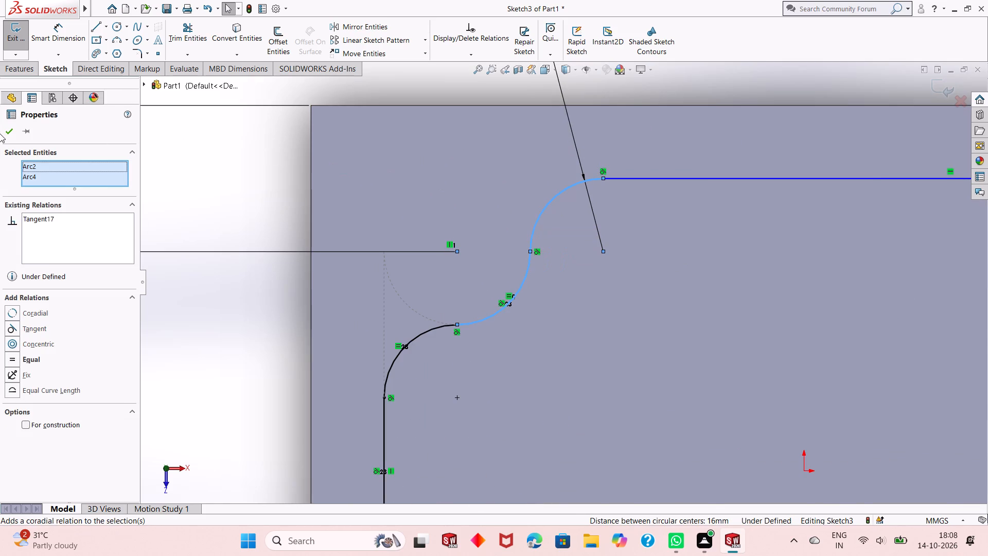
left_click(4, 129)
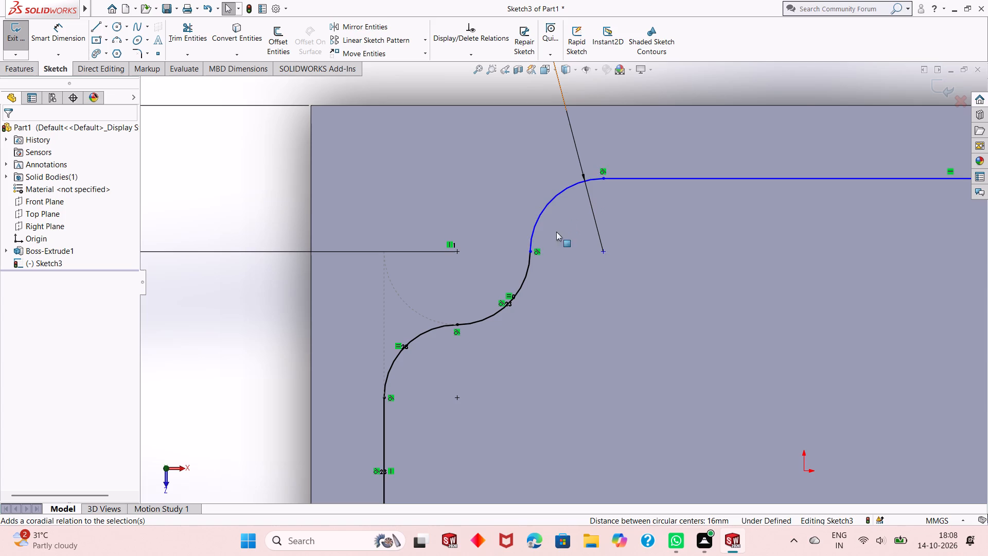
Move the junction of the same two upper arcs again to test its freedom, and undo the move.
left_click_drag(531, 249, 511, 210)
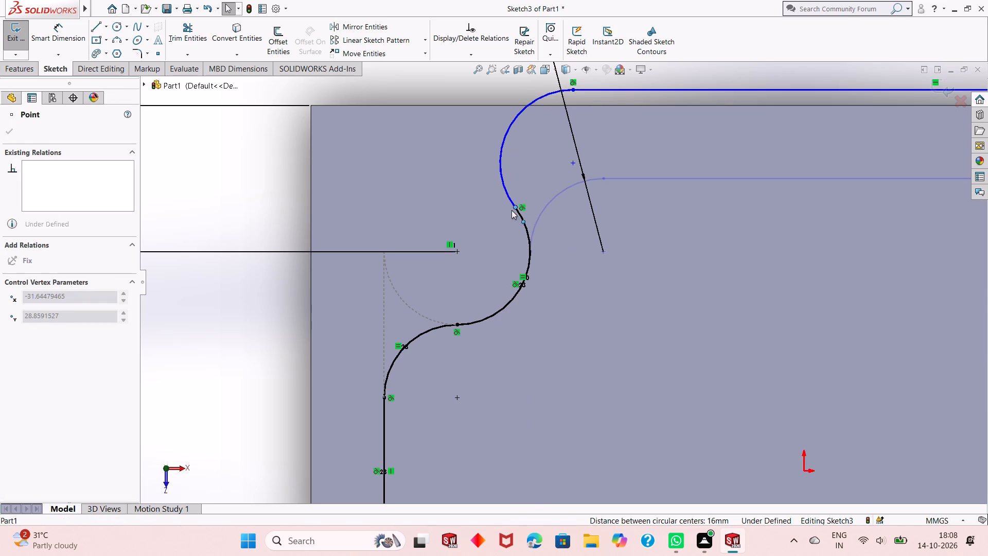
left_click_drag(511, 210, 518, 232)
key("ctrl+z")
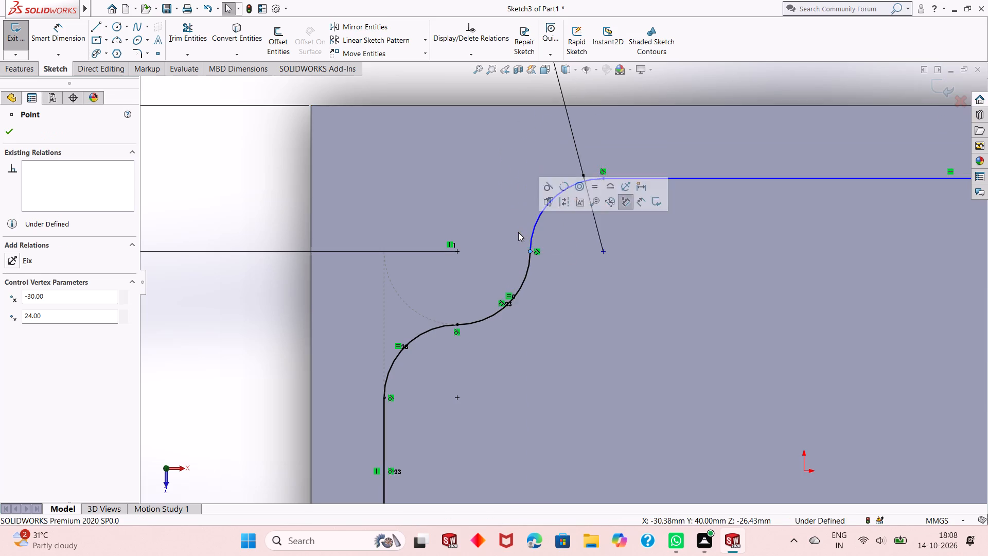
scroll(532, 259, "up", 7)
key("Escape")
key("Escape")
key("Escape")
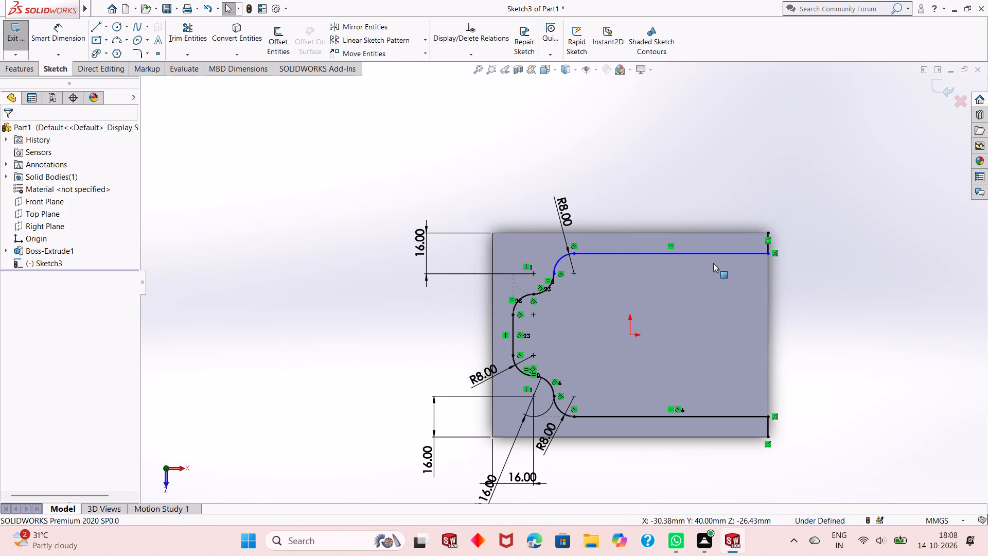
Examine the upper horizontal line's end at the block edge and the junction of the upper arcs.
scroll(713, 258, "down", 2)
scroll(761, 251, "down", 4)
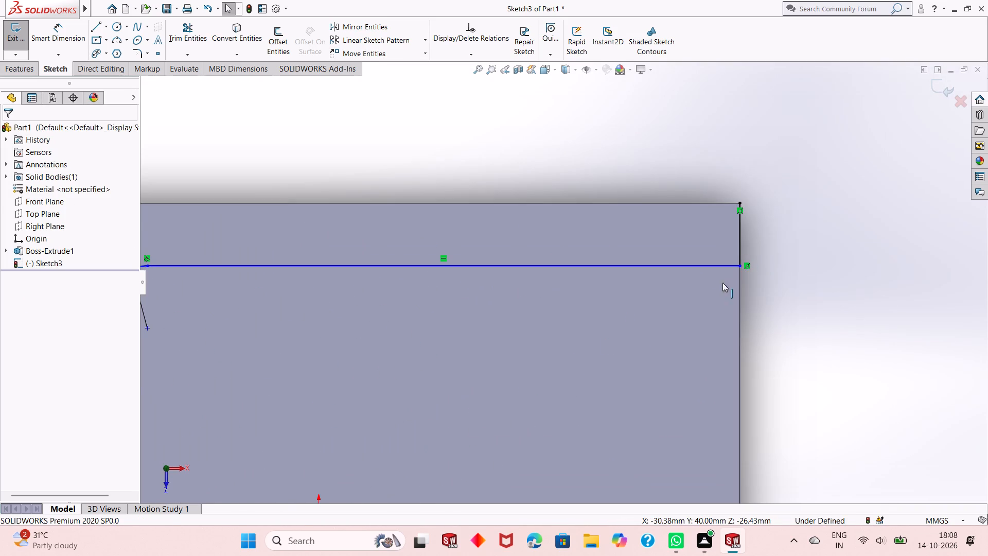
scroll(529, 277, "up", 3)
scroll(411, 323, "up", 2)
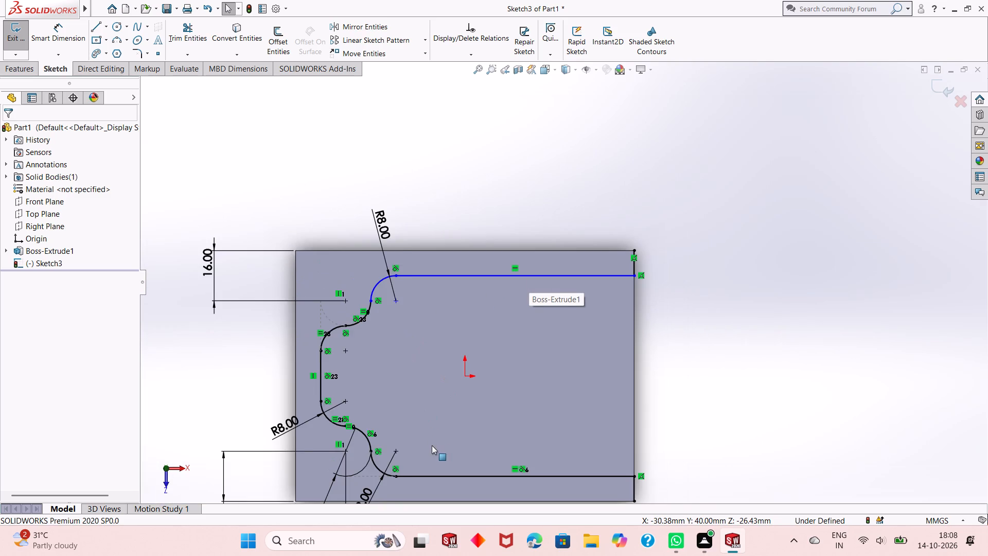
scroll(432, 445, "down", 1)
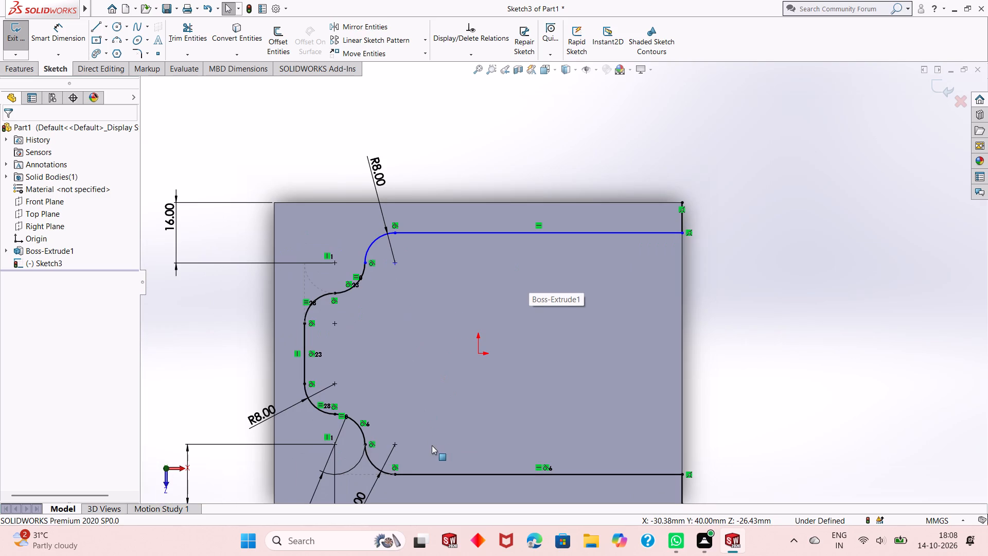
scroll(418, 324, "down", 4)
scroll(320, 186, "down", 4)
scroll(410, 277, "down", 3)
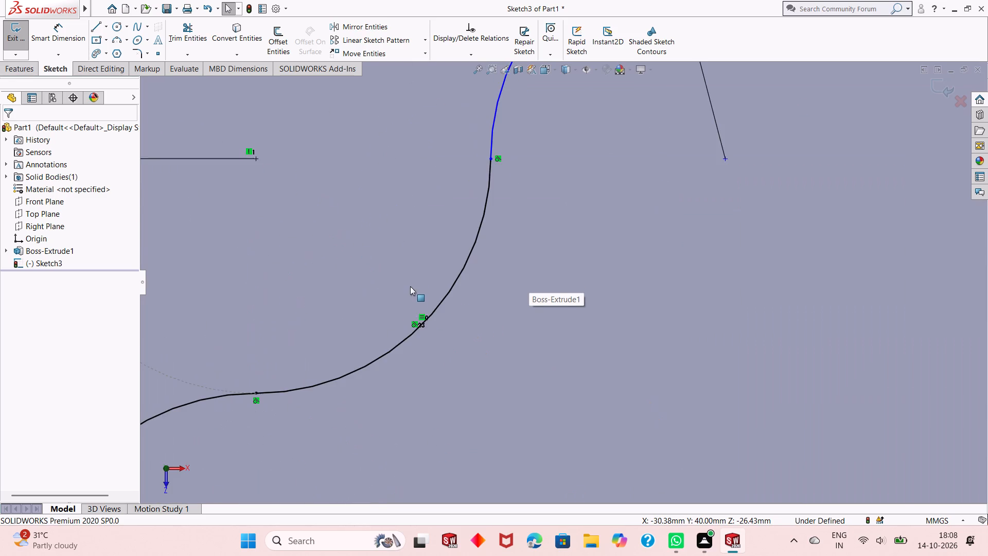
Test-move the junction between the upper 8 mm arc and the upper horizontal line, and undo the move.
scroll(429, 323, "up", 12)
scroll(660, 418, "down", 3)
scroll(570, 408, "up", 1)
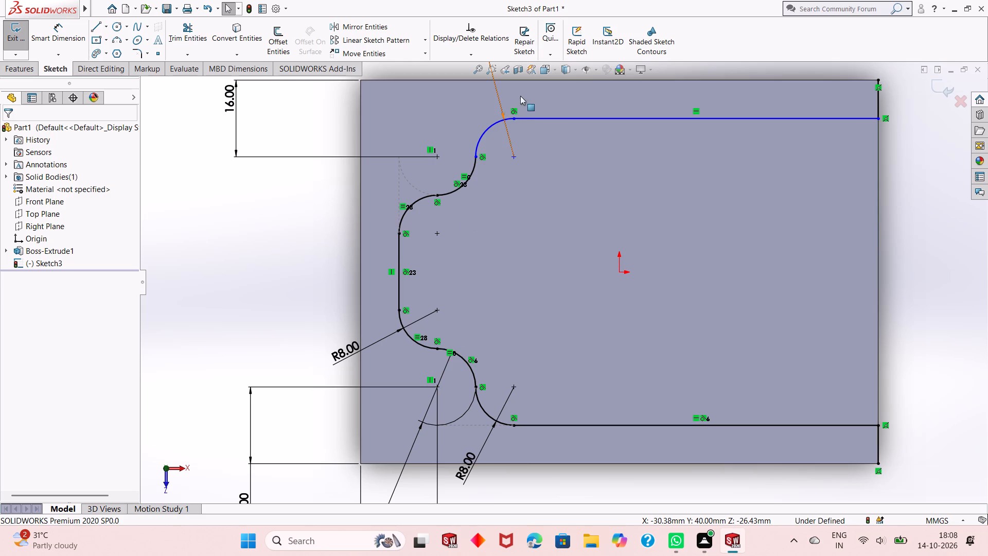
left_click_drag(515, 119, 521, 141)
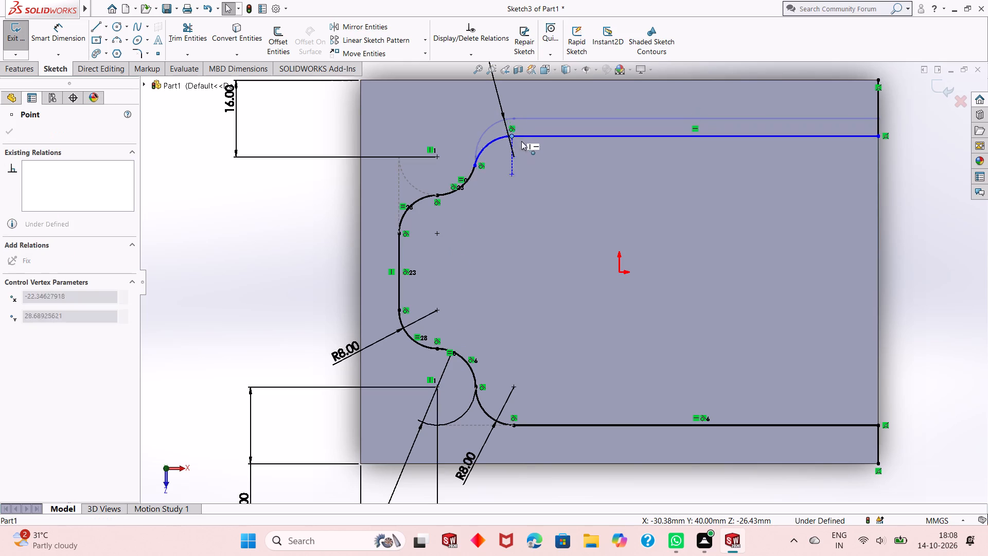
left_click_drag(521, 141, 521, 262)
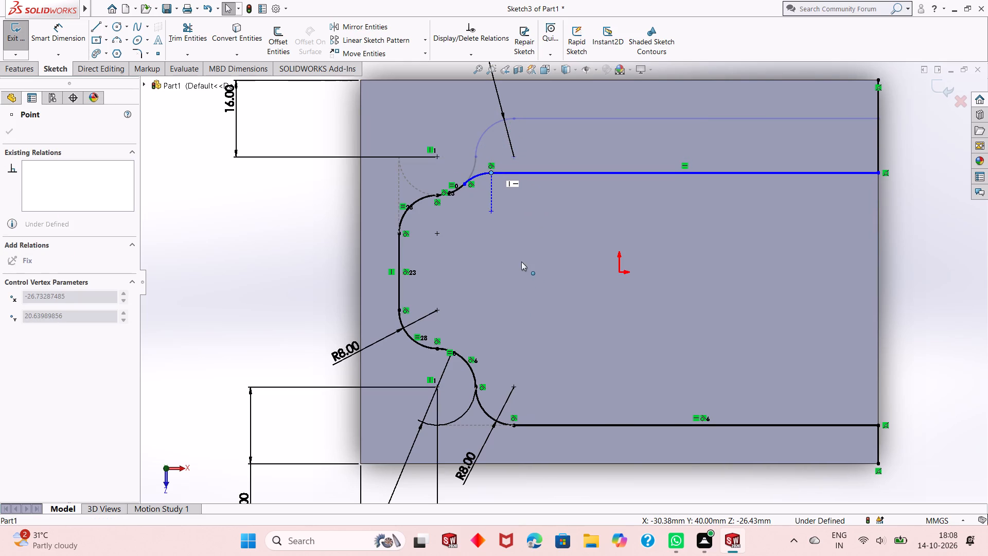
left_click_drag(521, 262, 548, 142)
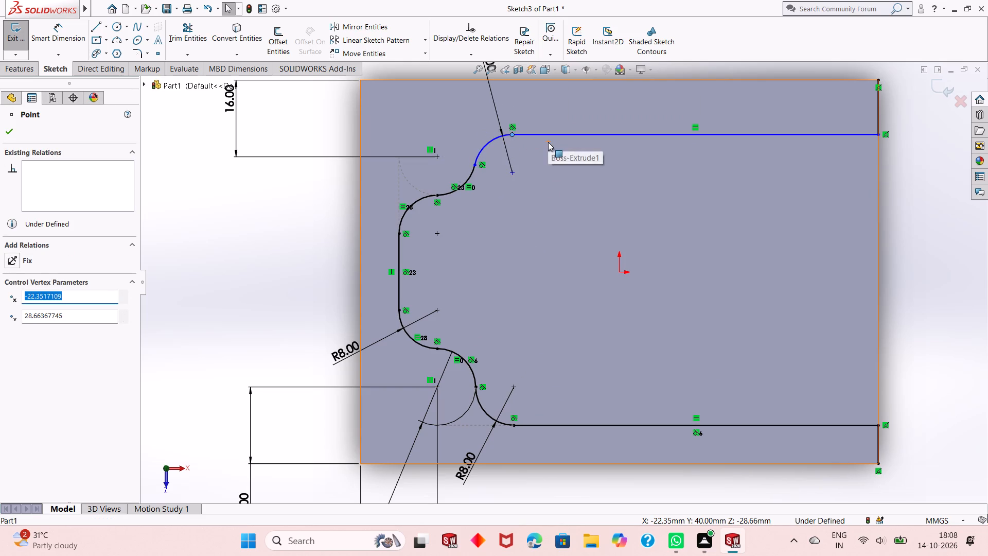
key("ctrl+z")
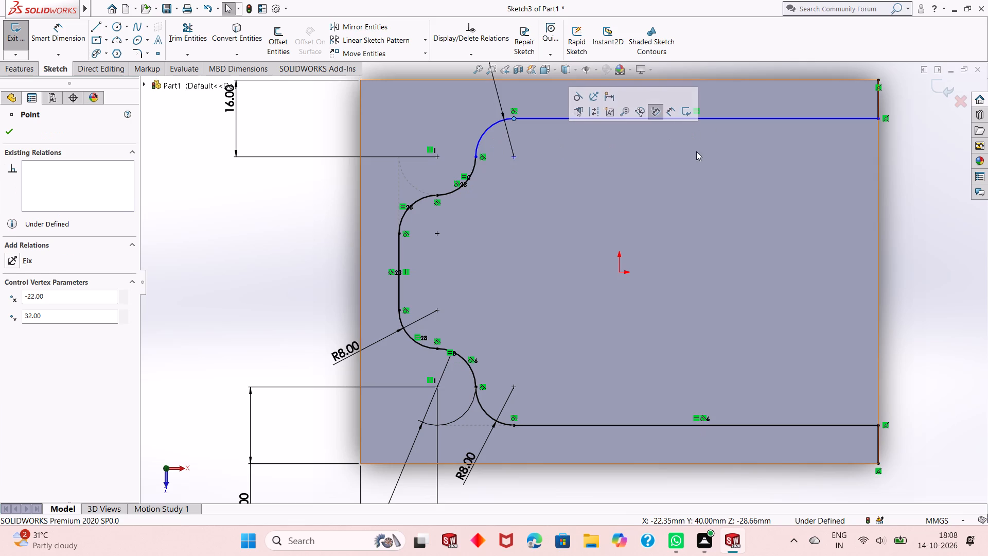
Dimension the short vertical line between the block's top-right corner and the upper horizontal line as 8 mm.
scroll(686, 158, "up", 2)
scroll(833, 100, "down", 2)
left_click(61, 34)
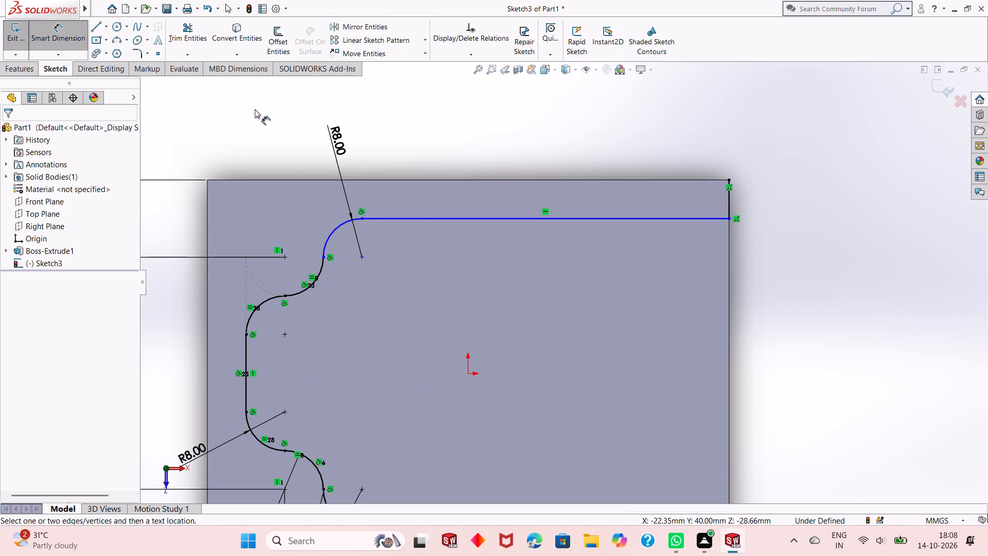
left_click(732, 203)
left_click(751, 199)
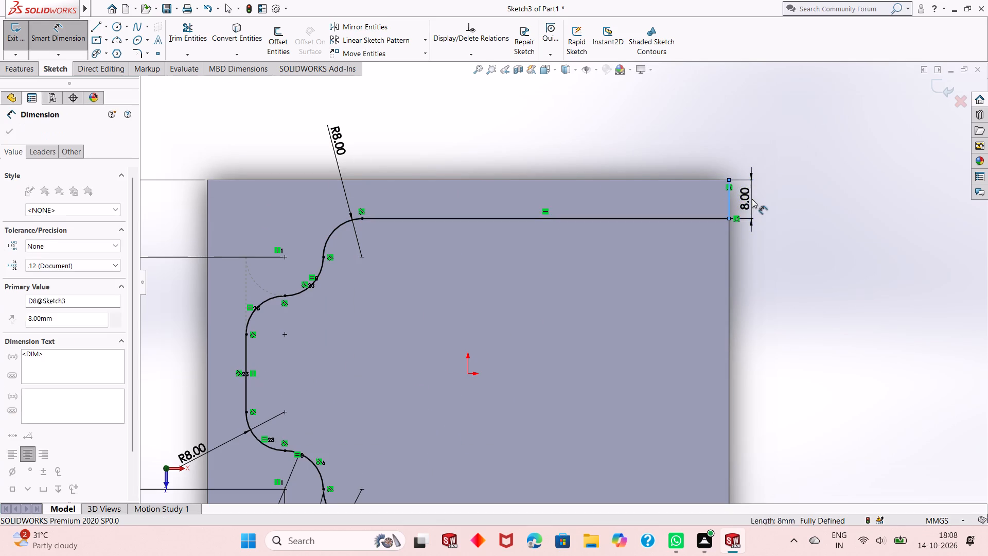
key("Return")
right_click(770, 183)
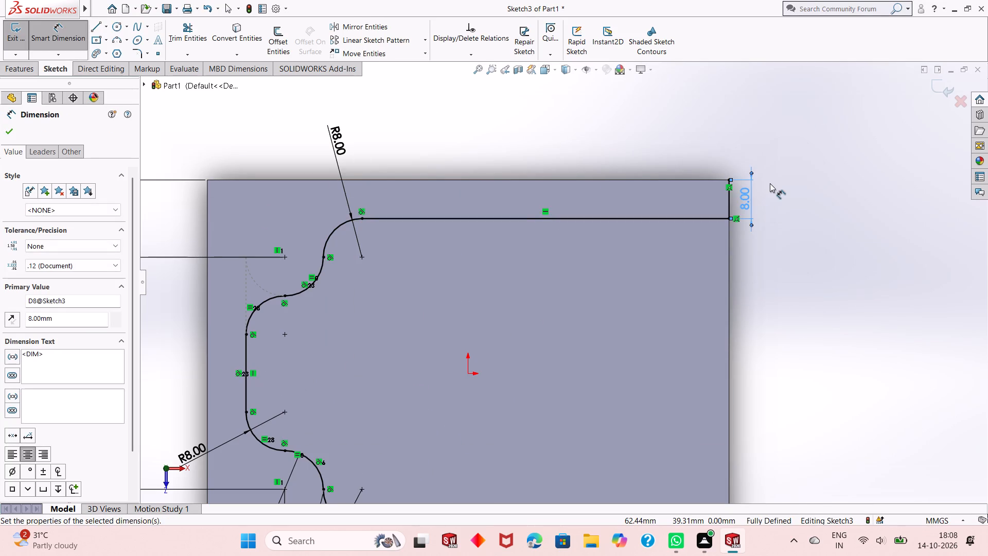
left_click(791, 215)
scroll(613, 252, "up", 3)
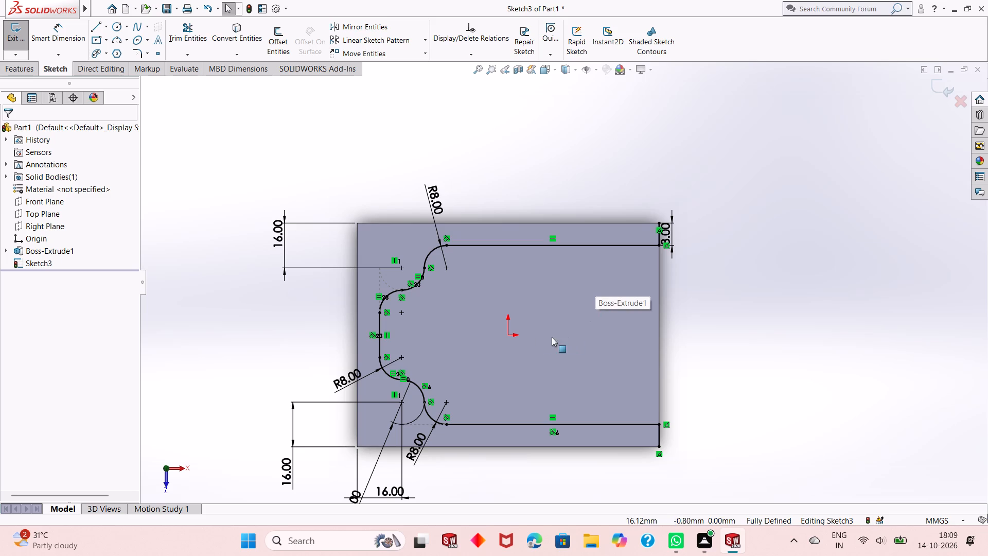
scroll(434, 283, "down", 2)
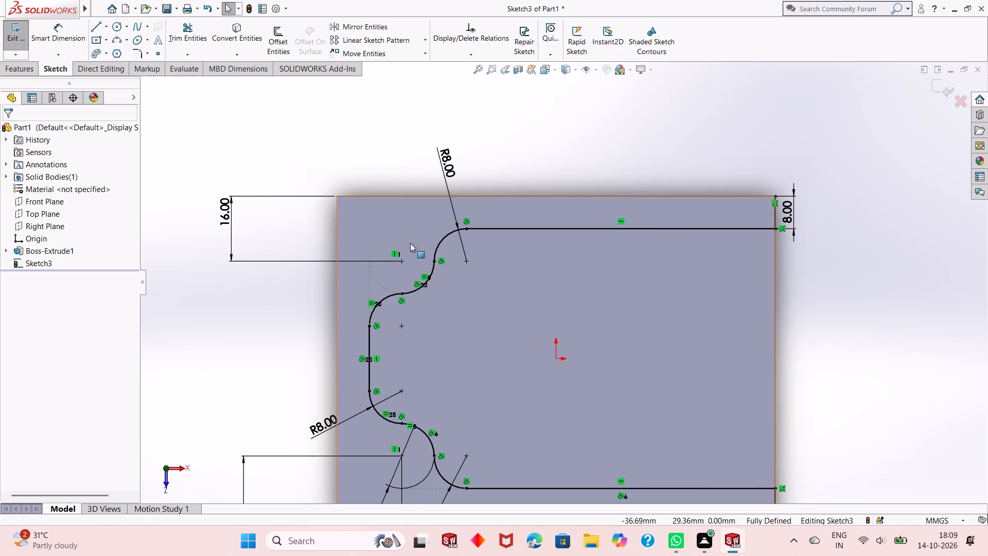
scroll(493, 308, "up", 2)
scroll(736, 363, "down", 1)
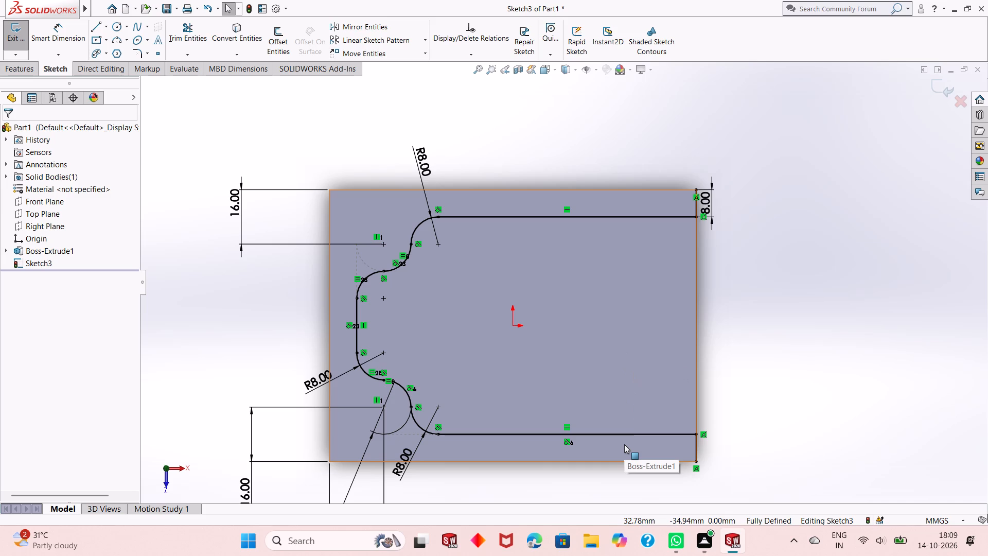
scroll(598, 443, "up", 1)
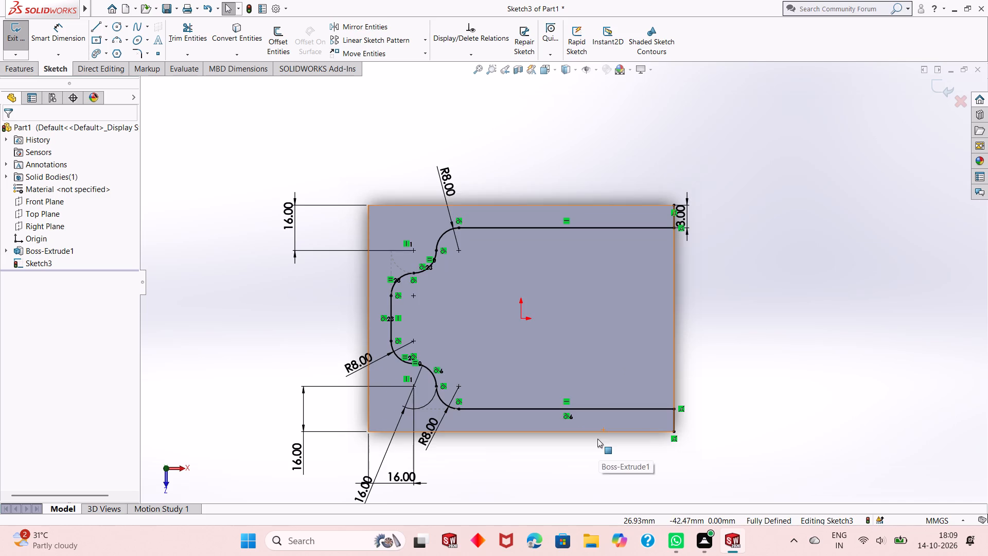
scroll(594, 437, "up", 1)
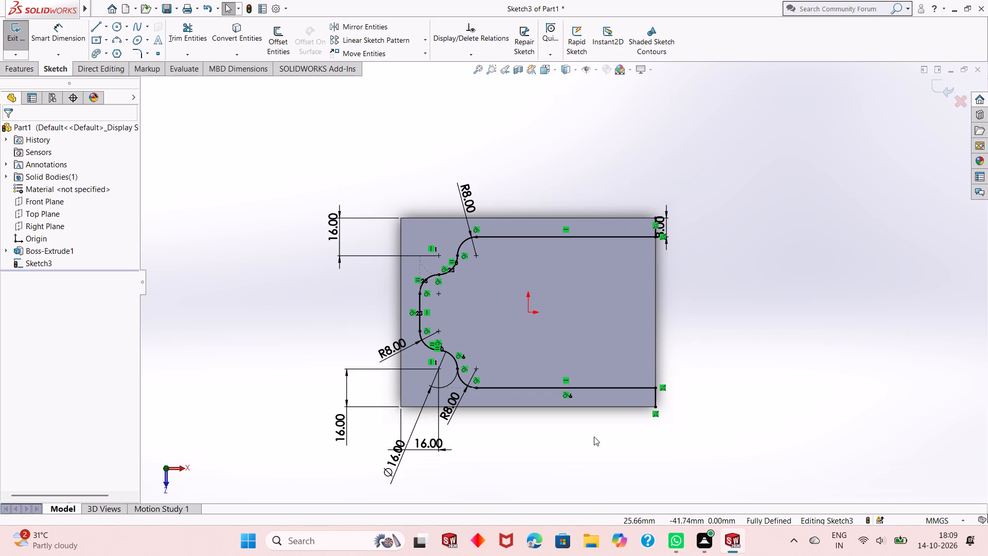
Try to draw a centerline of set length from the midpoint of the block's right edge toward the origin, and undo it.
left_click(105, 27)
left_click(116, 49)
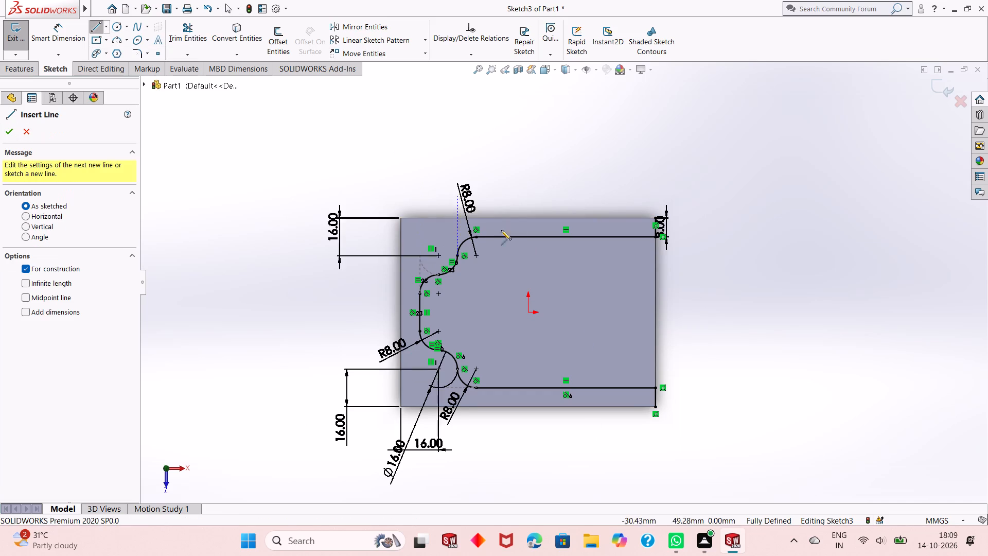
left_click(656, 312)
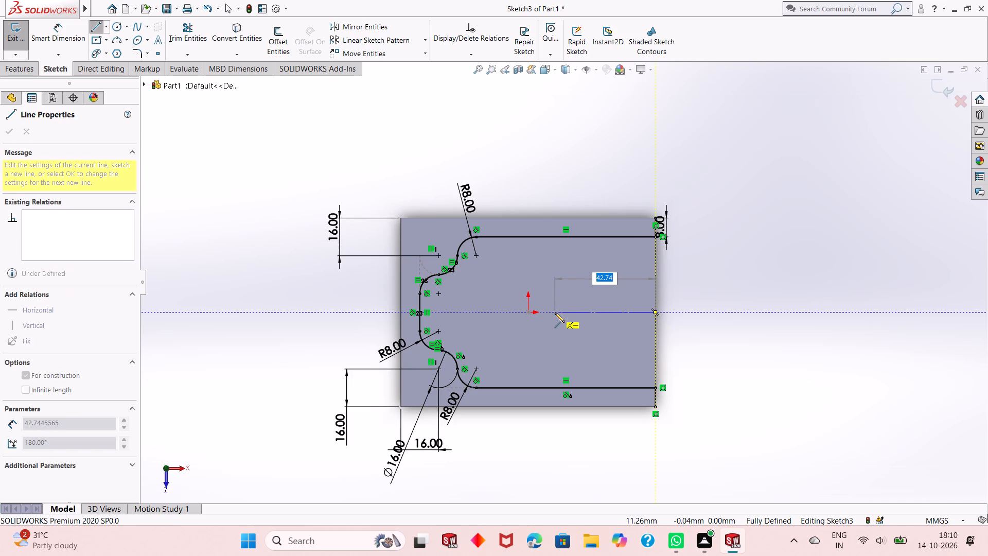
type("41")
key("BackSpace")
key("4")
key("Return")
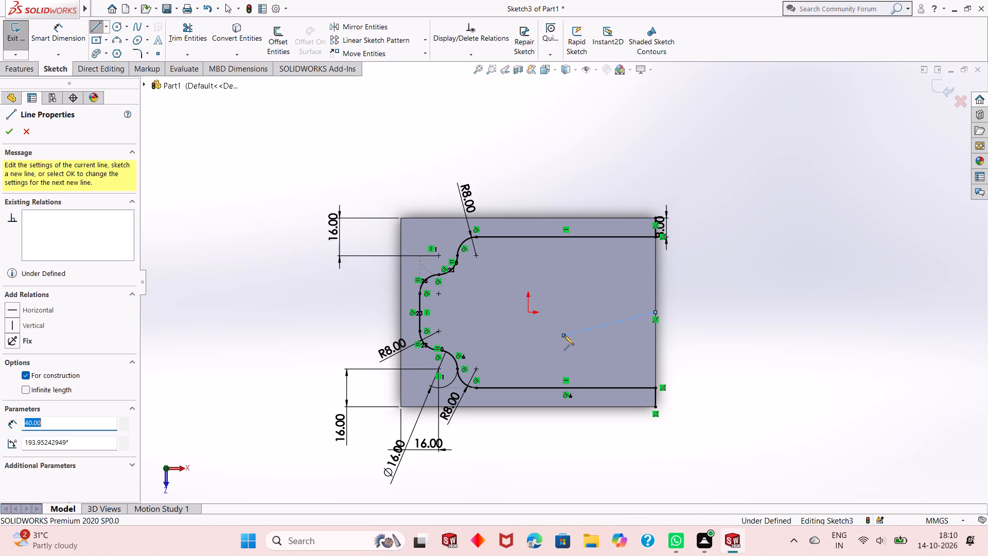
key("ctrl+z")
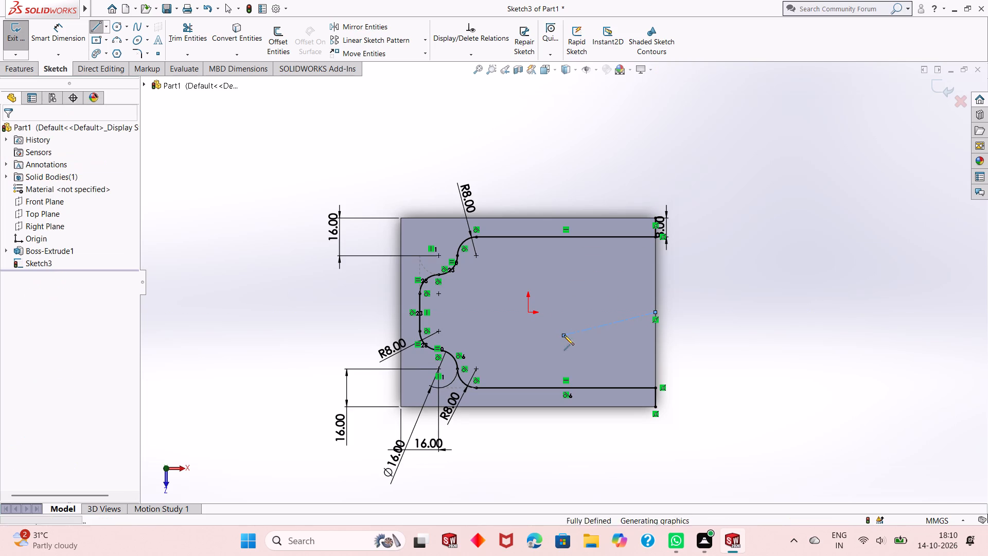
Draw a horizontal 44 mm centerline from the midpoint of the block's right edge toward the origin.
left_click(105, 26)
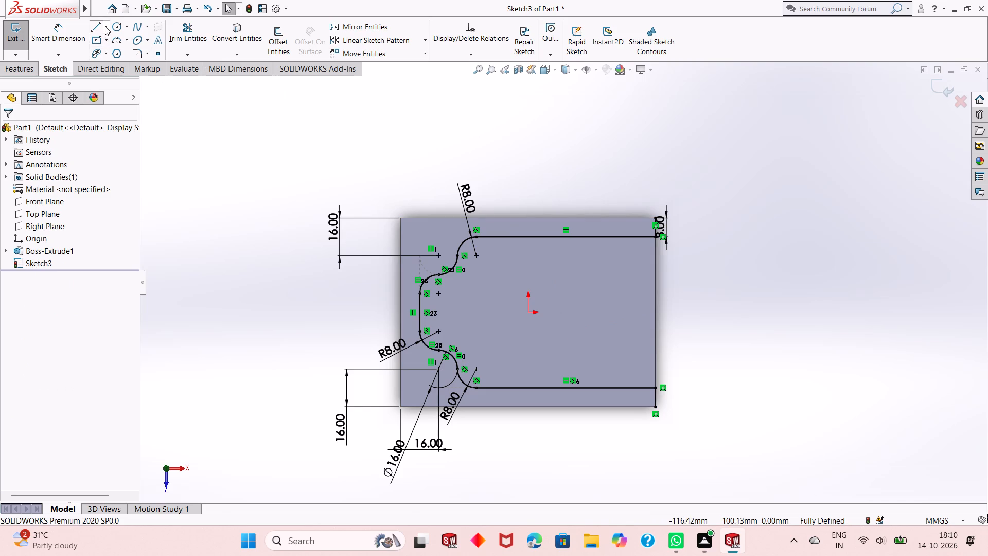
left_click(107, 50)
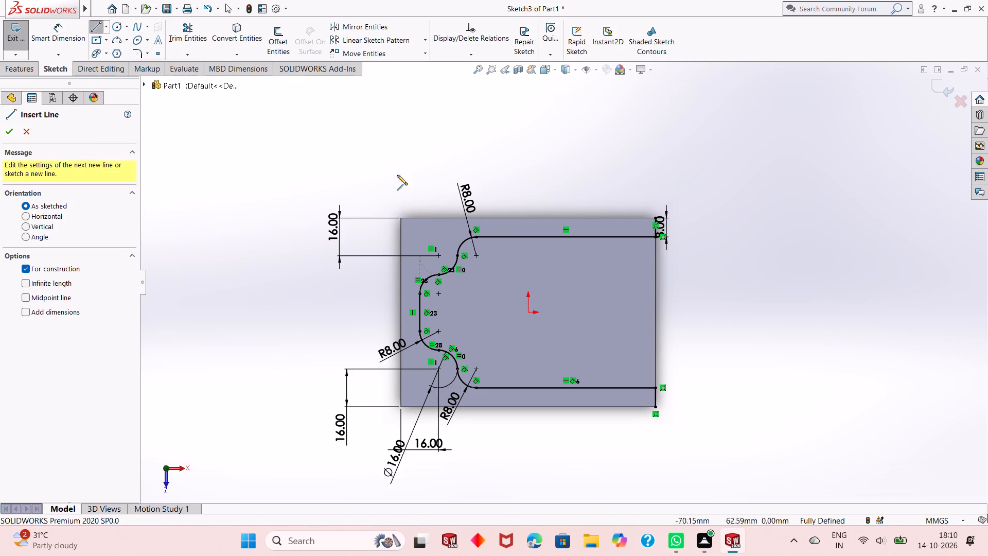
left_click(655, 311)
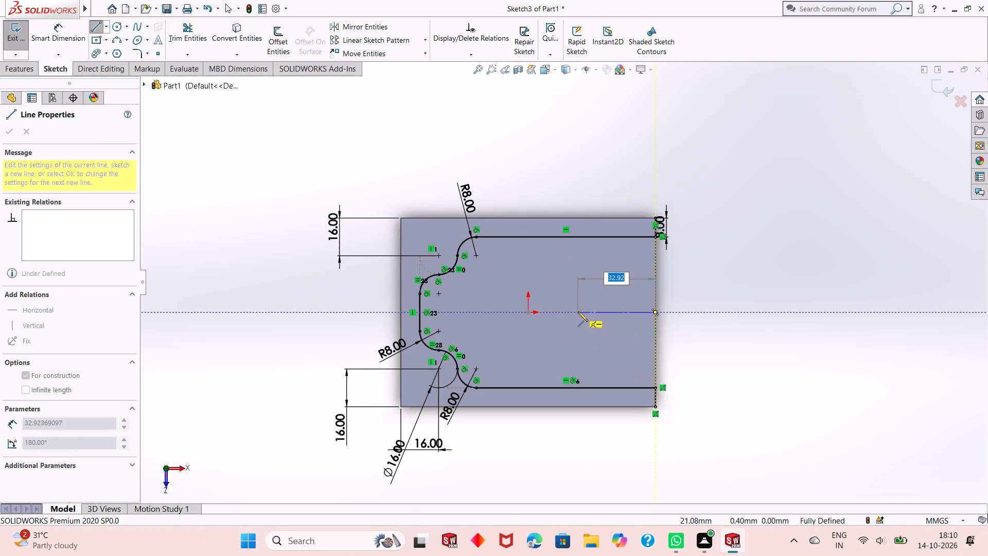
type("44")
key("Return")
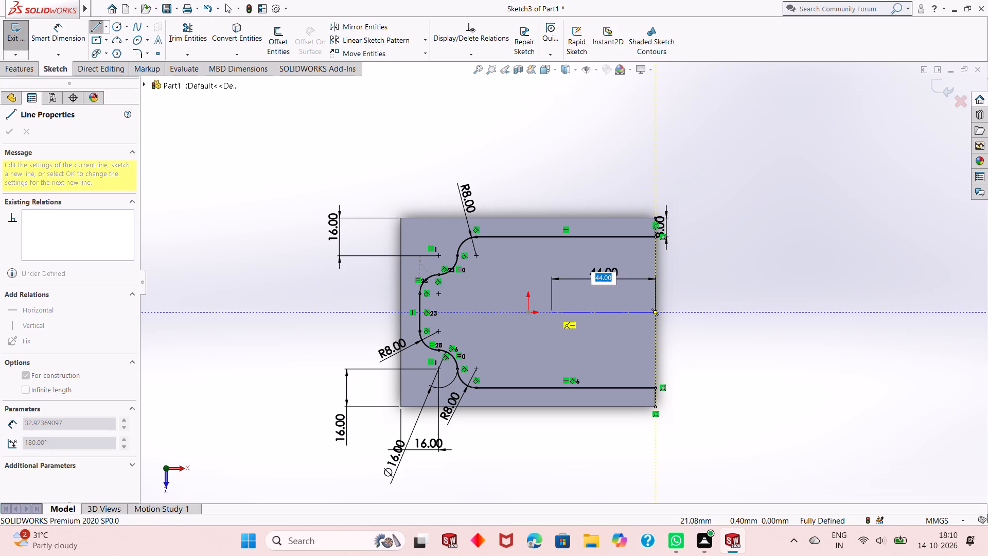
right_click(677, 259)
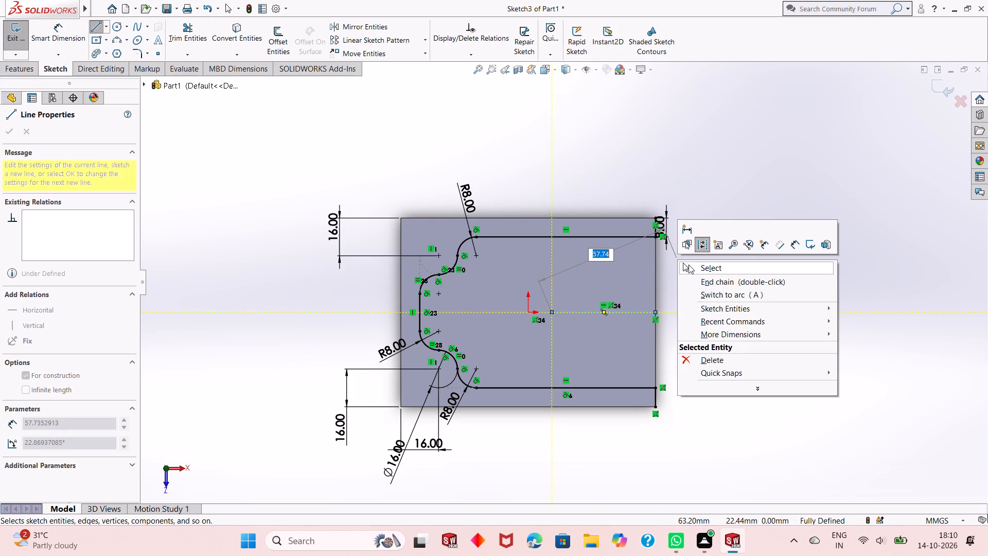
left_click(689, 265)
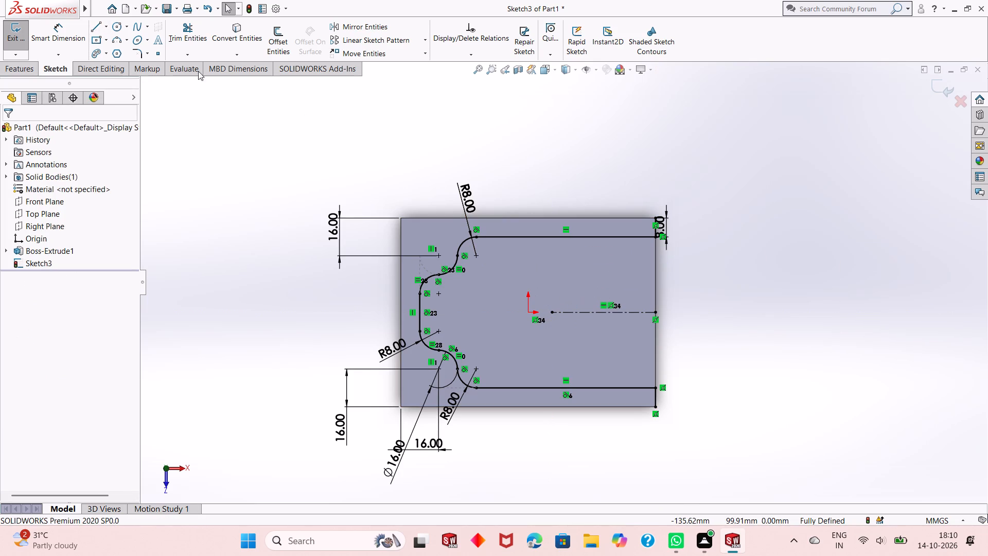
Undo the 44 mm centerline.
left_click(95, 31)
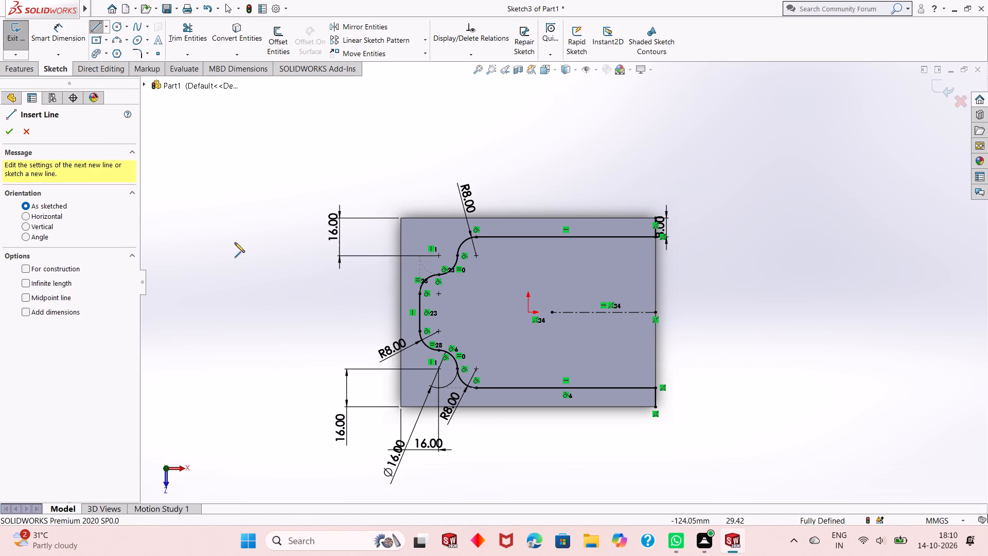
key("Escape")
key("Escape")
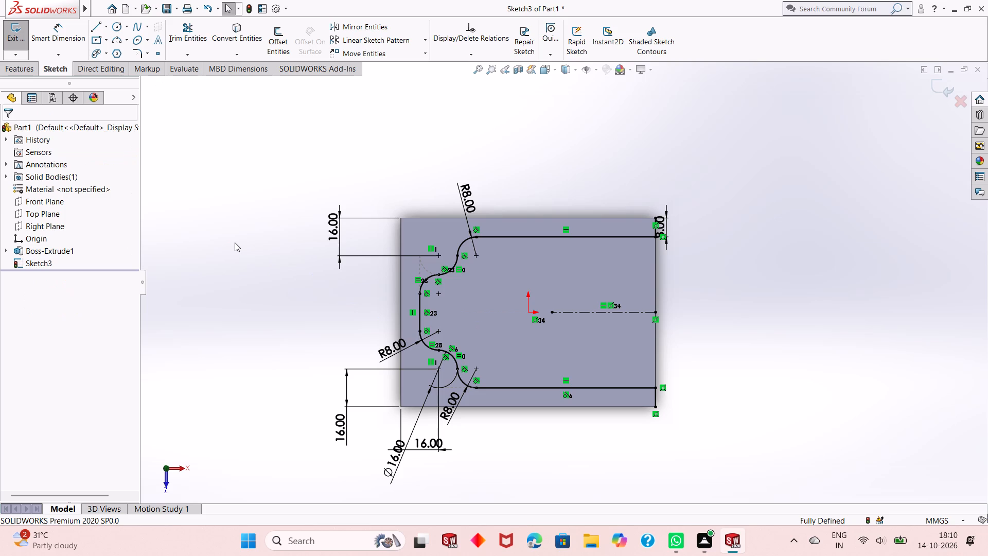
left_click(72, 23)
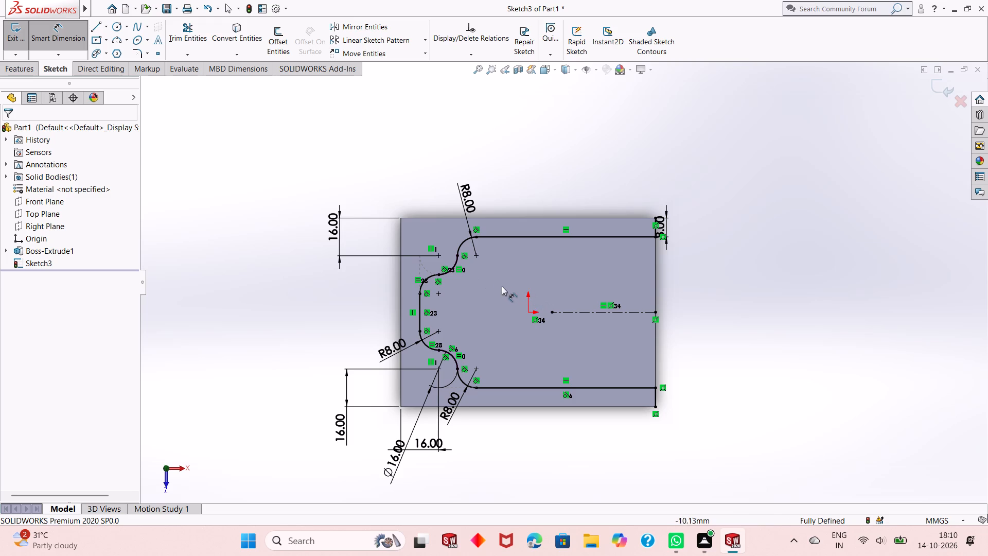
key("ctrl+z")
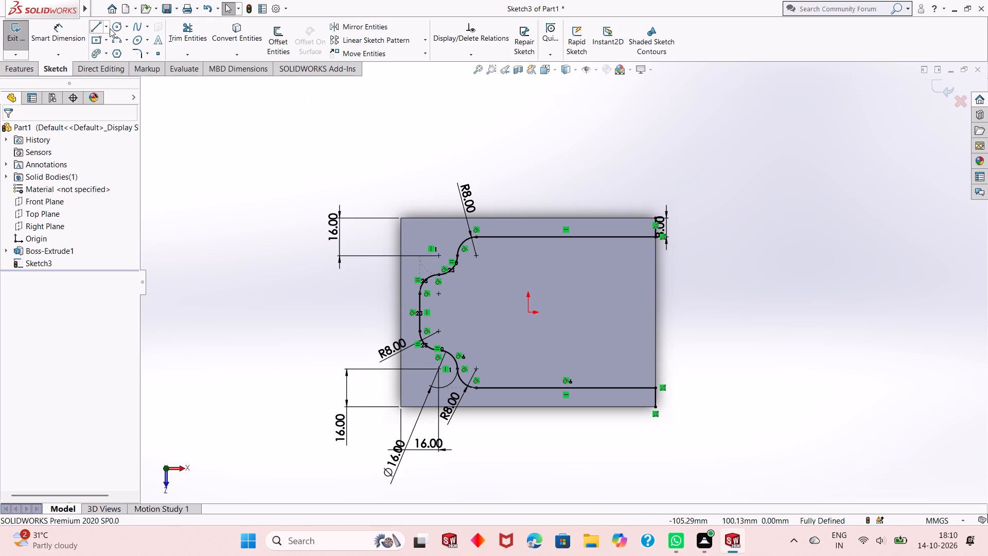
Draw a horizontal centerline from the midpoint of the block's right edge toward the origin, with length 44-16 (28 mm).
left_click(108, 28)
left_click(125, 55)
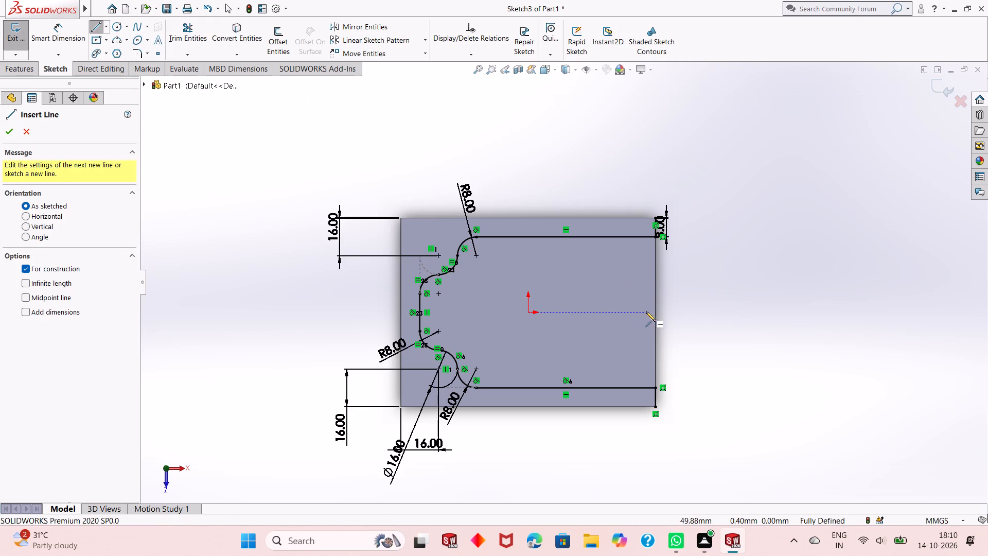
left_click(657, 312)
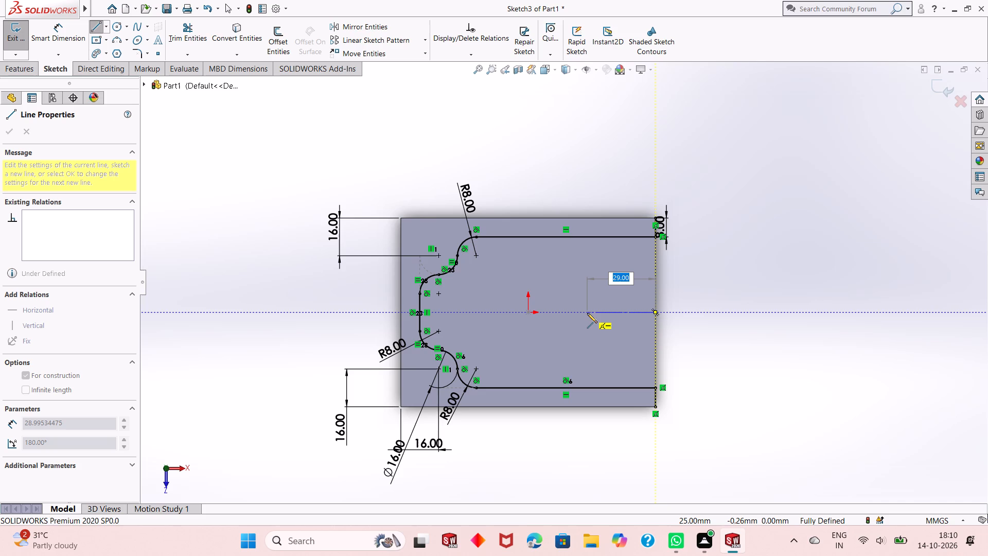
type("44-16")
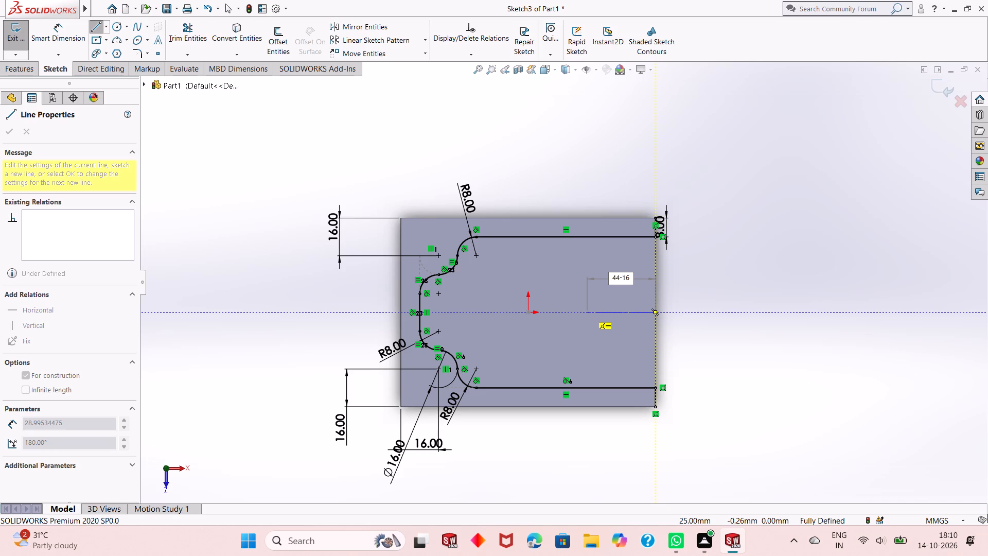
key("Return")
left_click(587, 313)
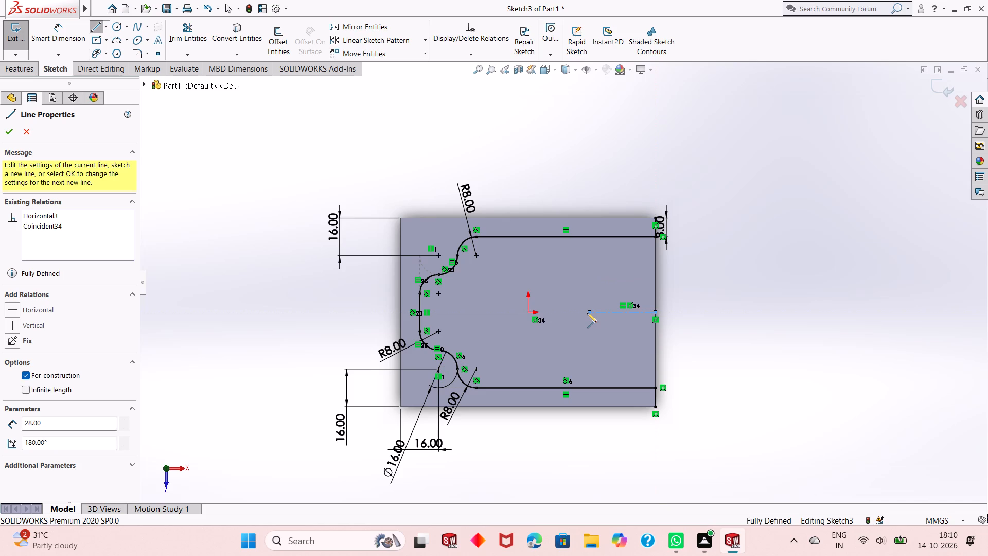
key("Escape")
key("Escape")
key("Escape")
key("Escape")
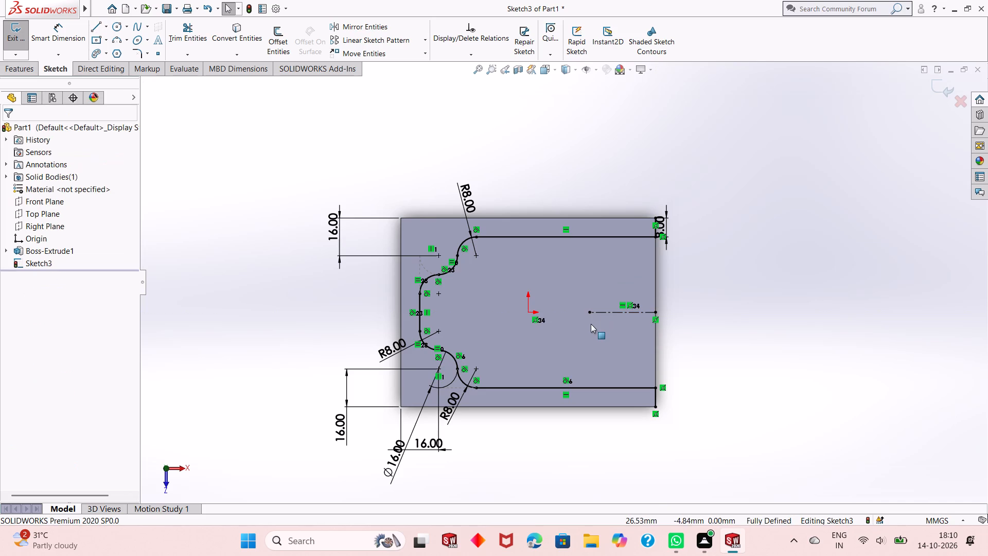
Draw a vertical 64 mm line through the centerline's inner end, joining the profile's upper and lower horizontal lines.
left_click(96, 30)
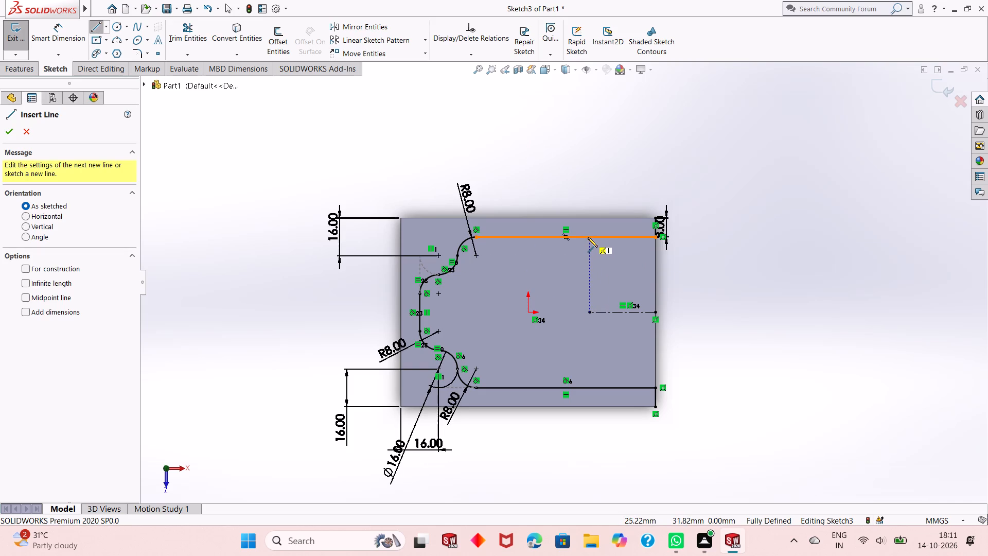
left_click(589, 237)
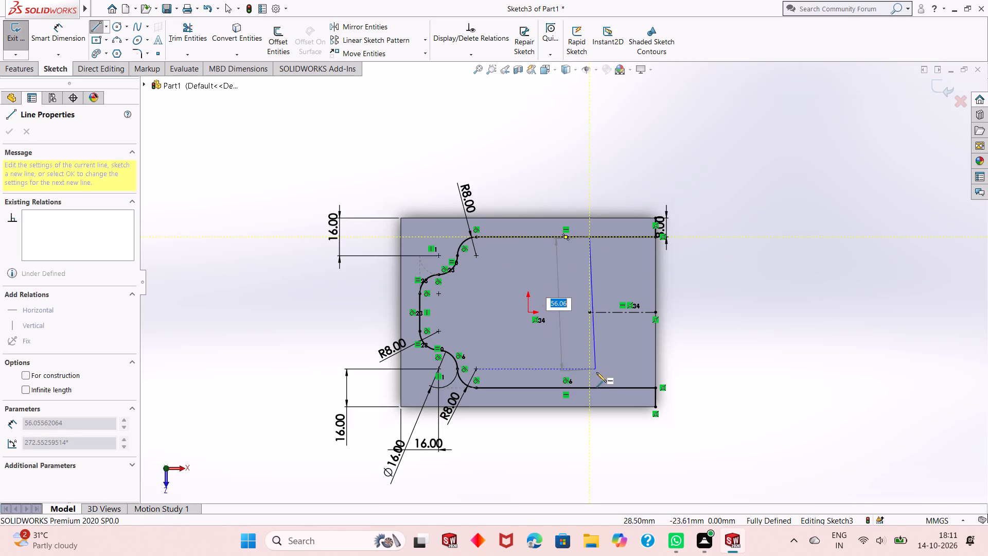
left_click(589, 388)
key("Escape")
key("Escape")
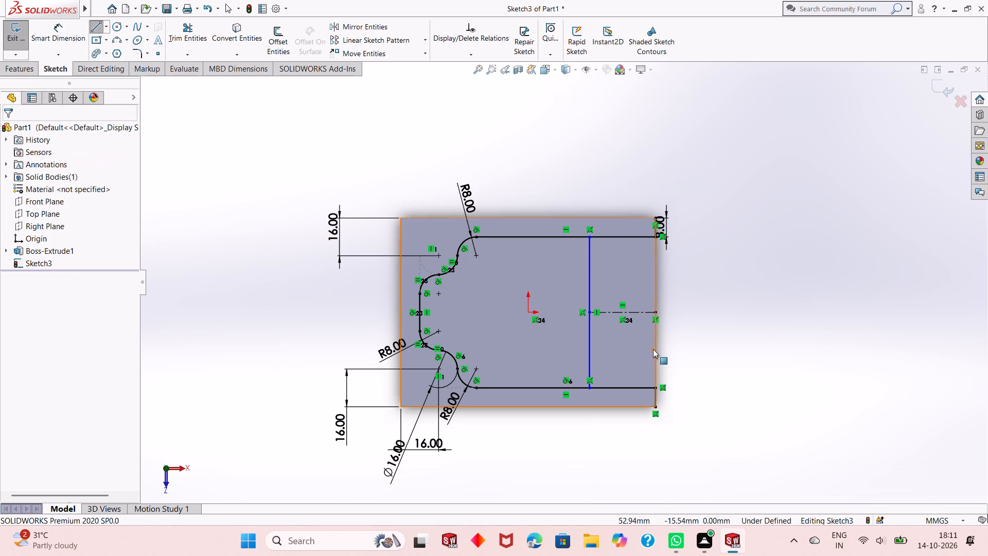
key("Escape")
Dimension the new vertical line 28 mm from the block's right edge.
scroll(608, 335, "down", 4)
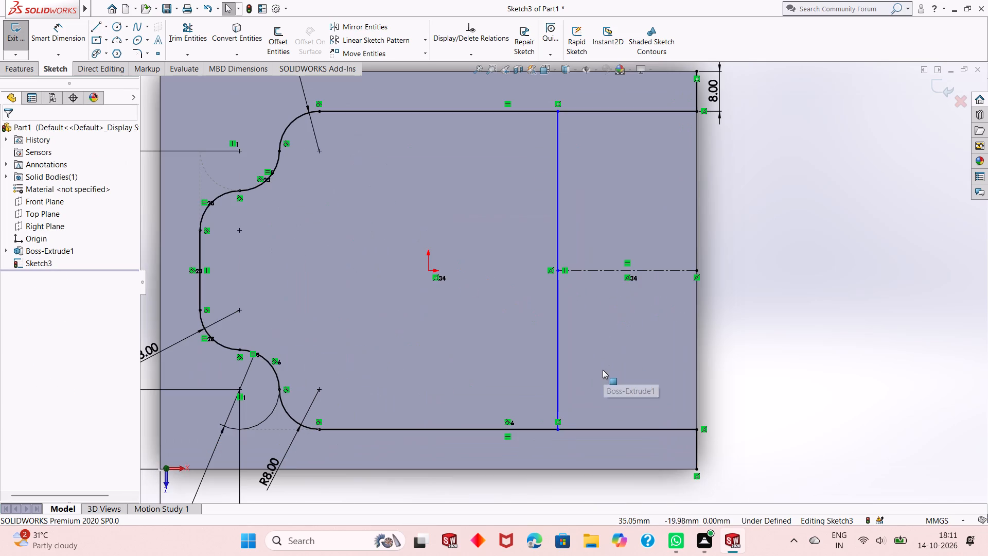
scroll(571, 394, "up", 3)
scroll(618, 267, "up", 1)
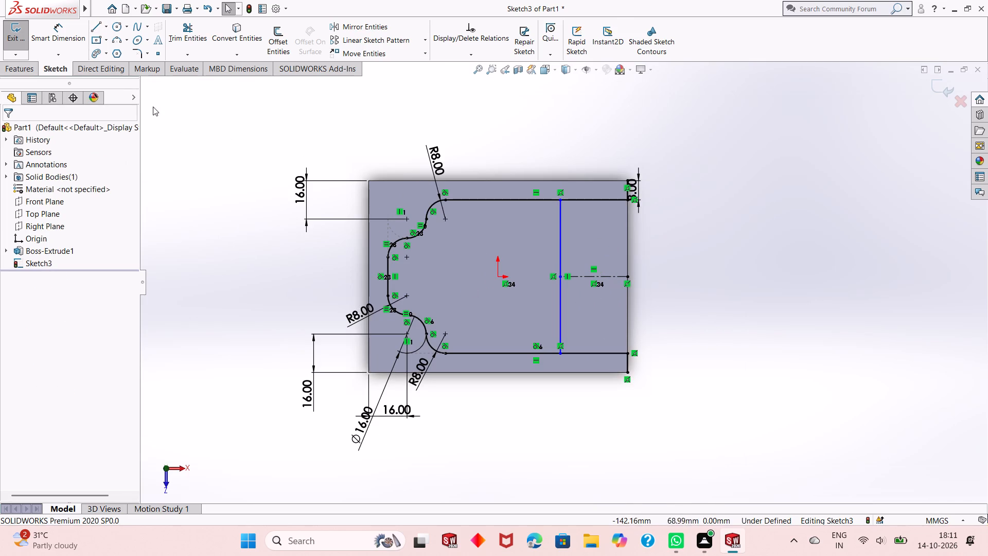
left_click(41, 36)
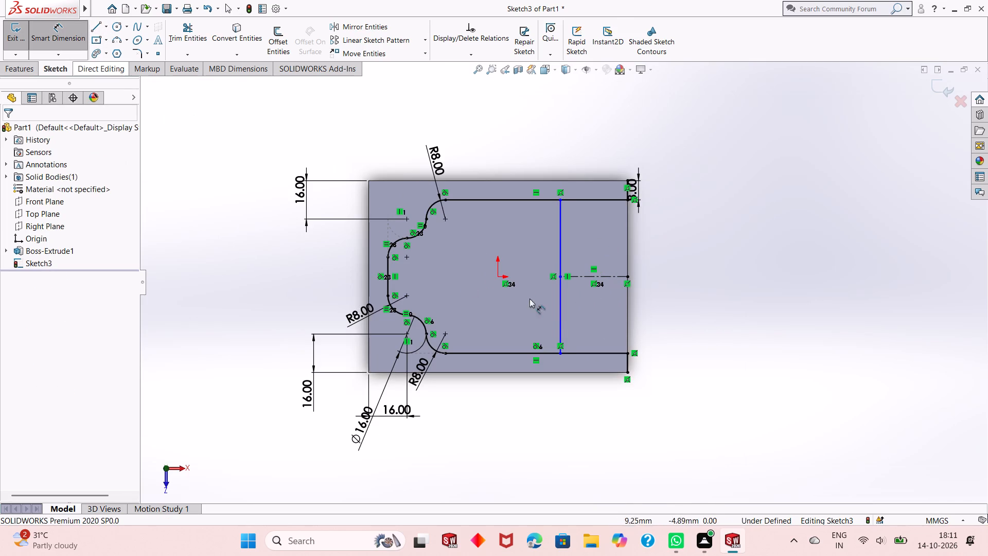
left_click(562, 331)
left_click(628, 336)
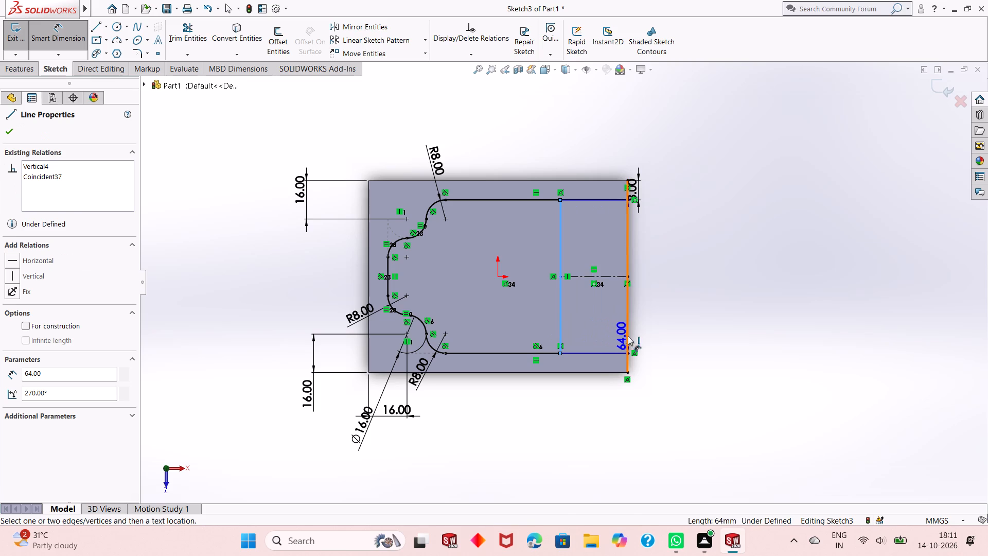
left_click(603, 424)
key("Return")
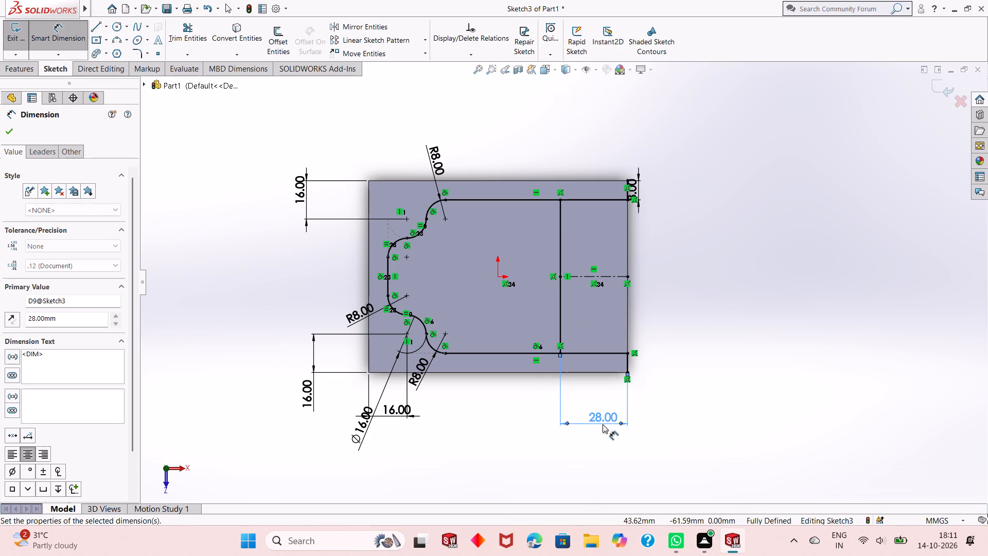
right_click(710, 290)
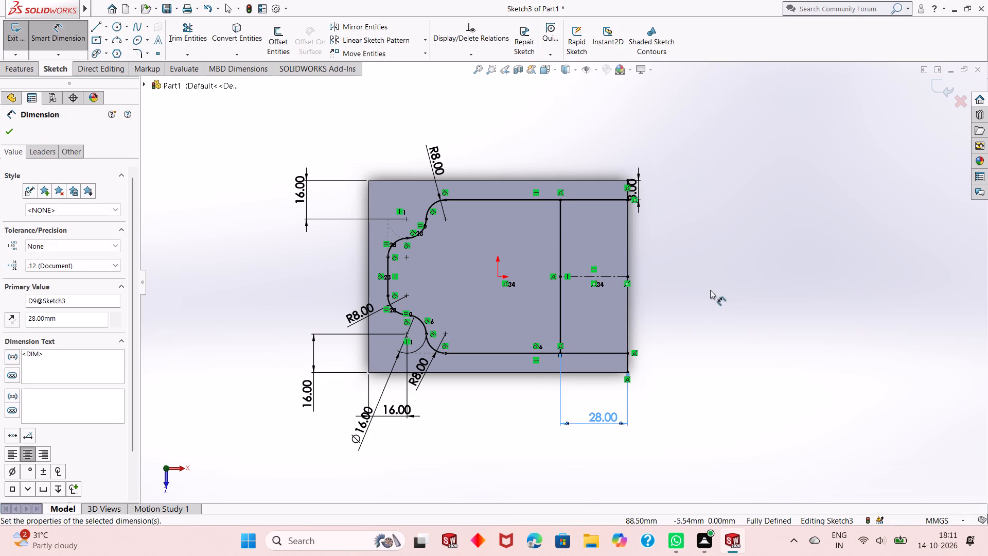
left_click(719, 324)
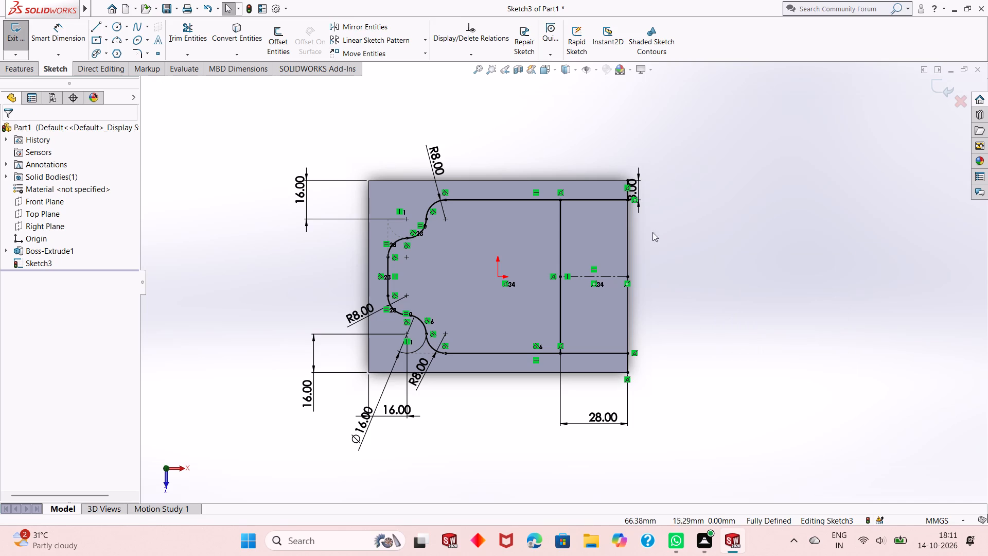
Close the profile's open end with a vertical 64 mm line along the block's right edge, between the two horizontal lines' endpoints.
left_click(94, 28)
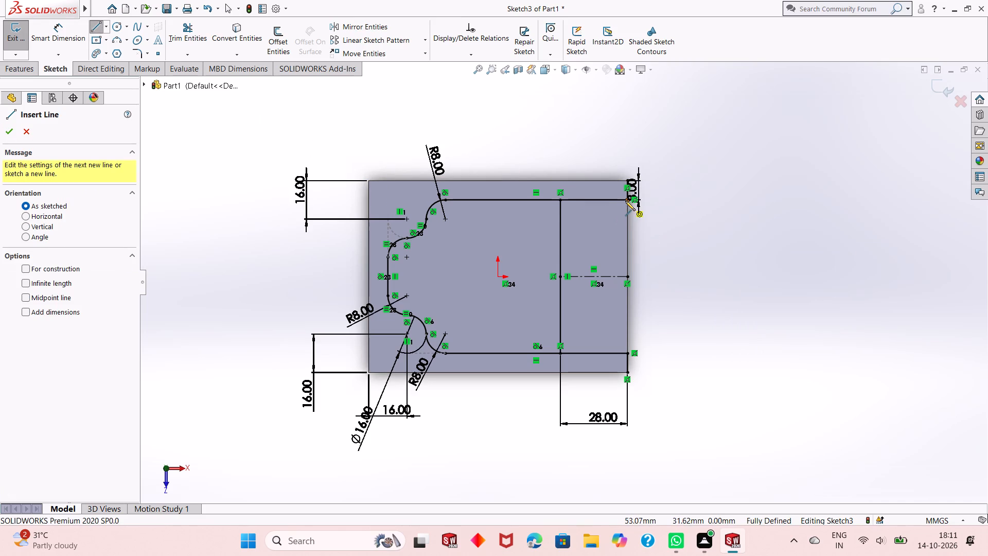
left_click(628, 200)
left_click(628, 352)
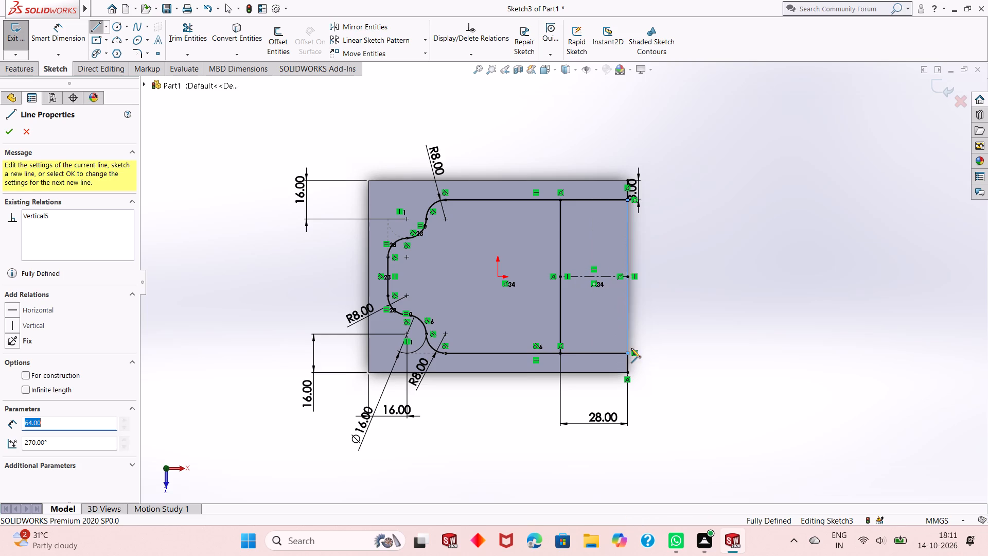
right_click(657, 325)
left_click(683, 330)
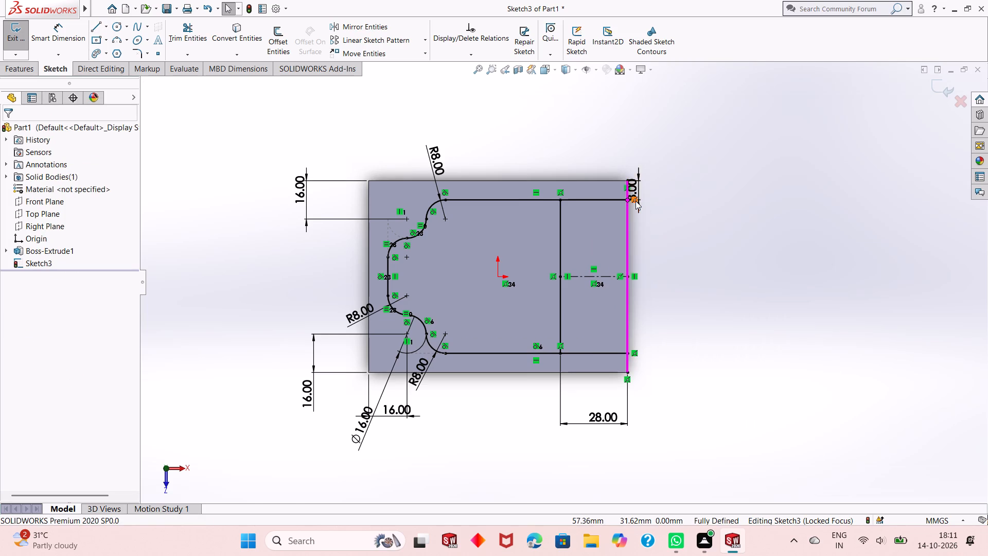
Extrude-cut the two regions between the inner vertical line and the block's right edge, blind to a depth of 40 mm.
scroll(636, 201, "down", 2)
scroll(612, 286, "up", 2)
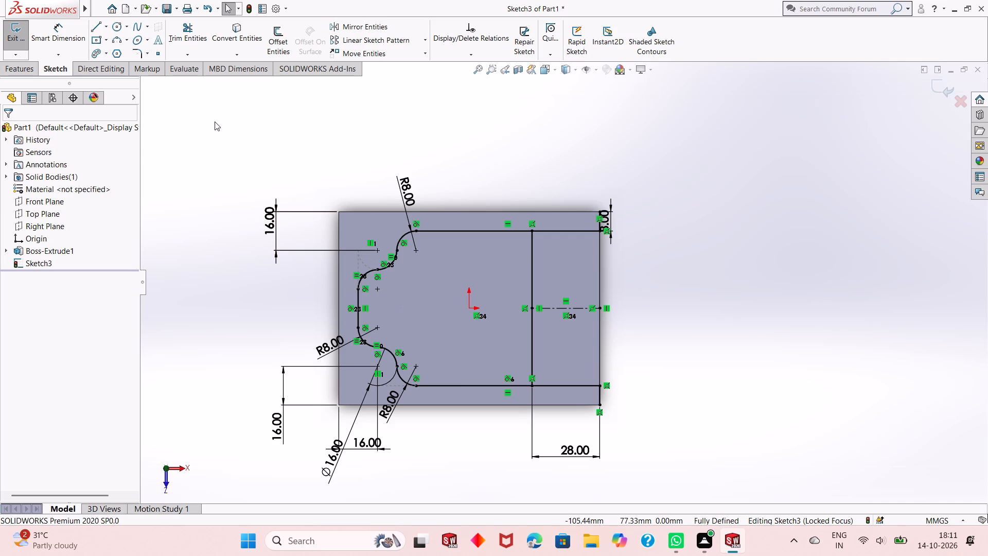
left_click(30, 68)
left_click(180, 46)
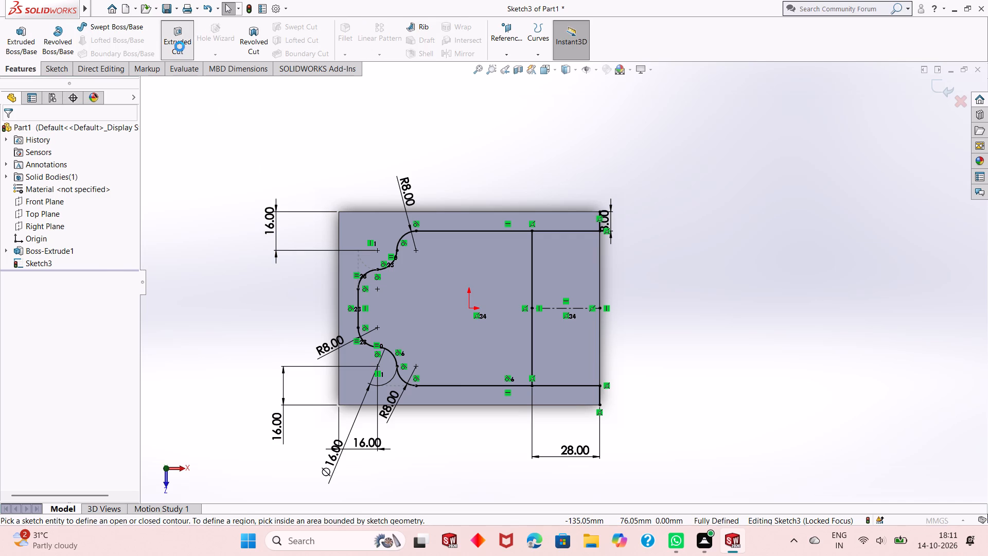
middle_click_drag(322, 316, 279, 182)
middle_click_drag(290, 183, 316, 176)
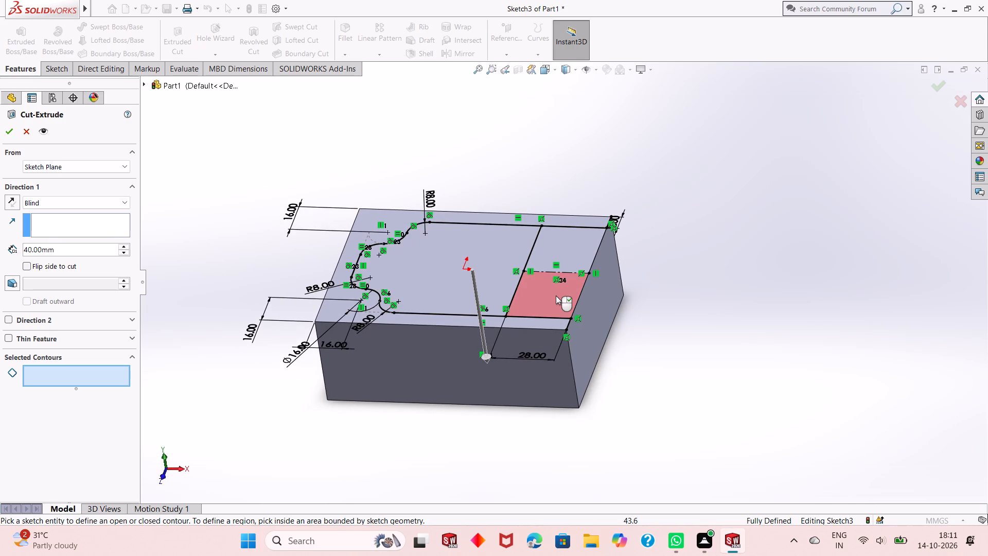
left_click(556, 296)
left_click(571, 254)
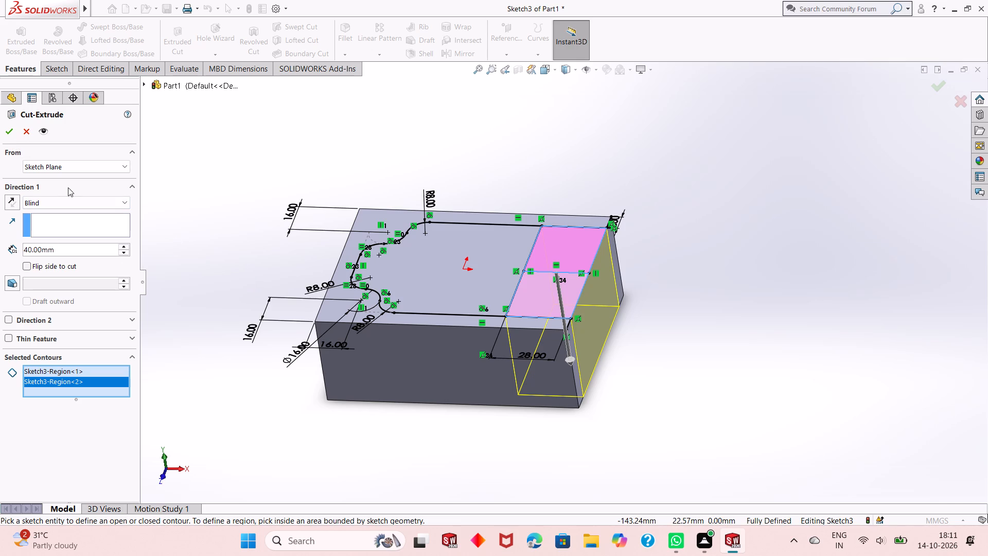
left_click(8, 129)
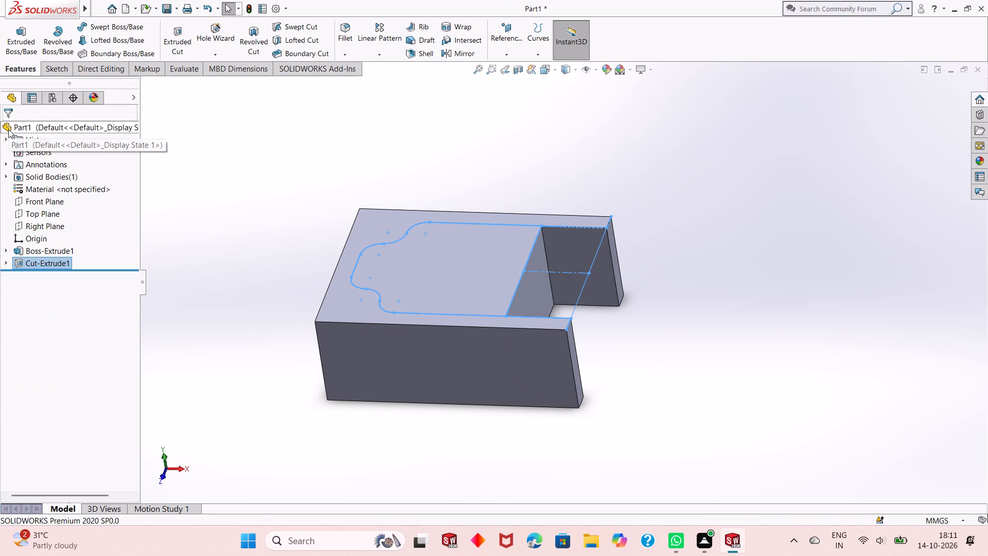
left_click(758, 274)
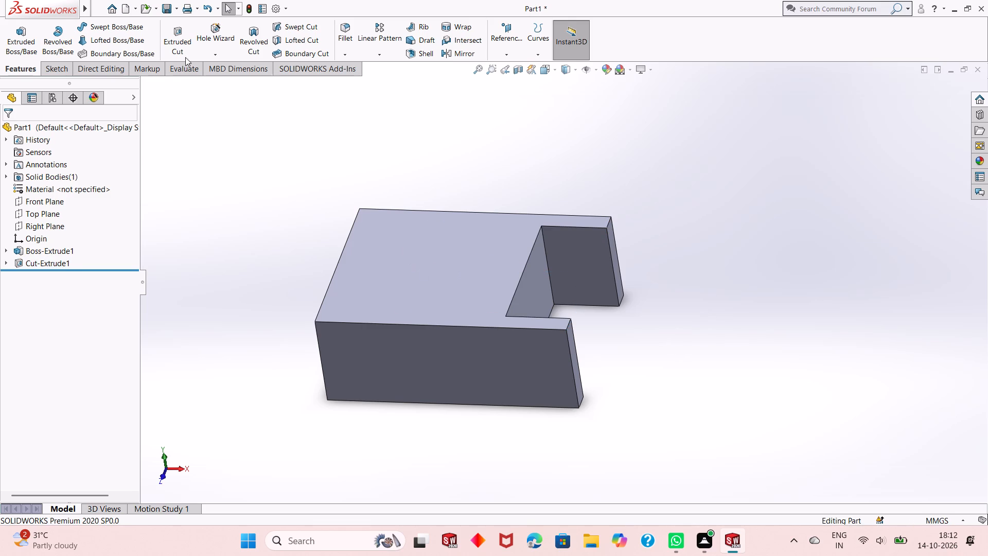
Reuse Sketch3 to extrude-cut the large curved region beside the open slot, blind to a depth of 35 mm.
left_click(183, 36)
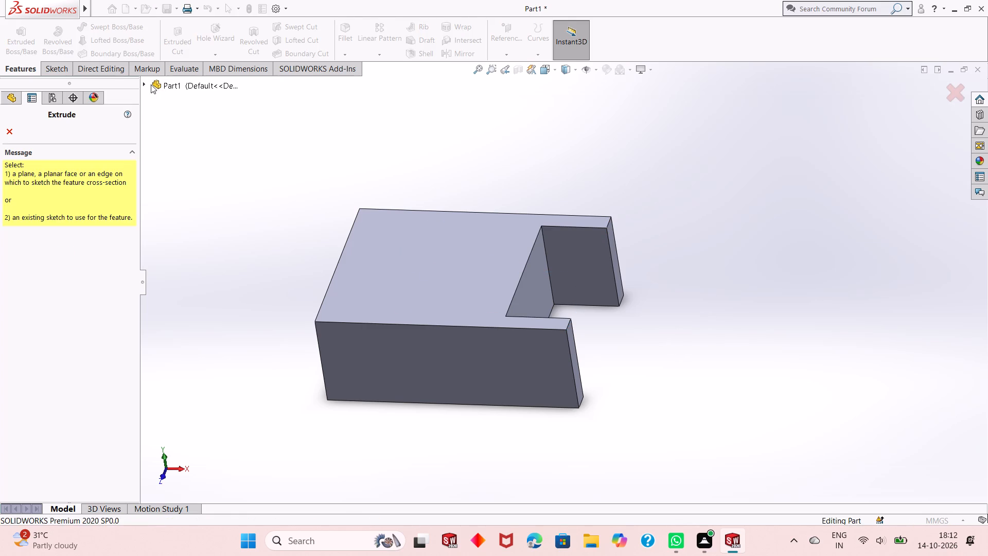
left_click(144, 84)
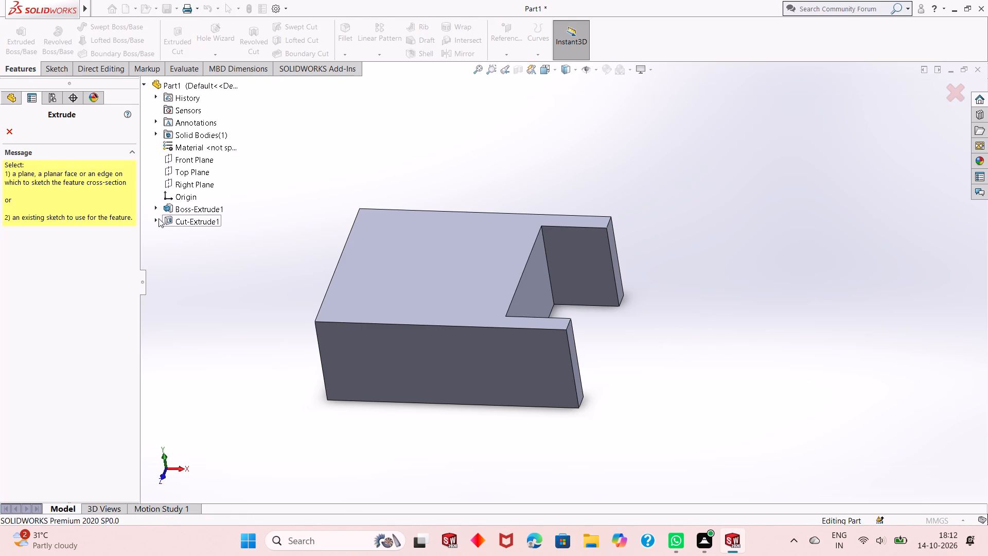
left_click(158, 218)
left_click(199, 232)
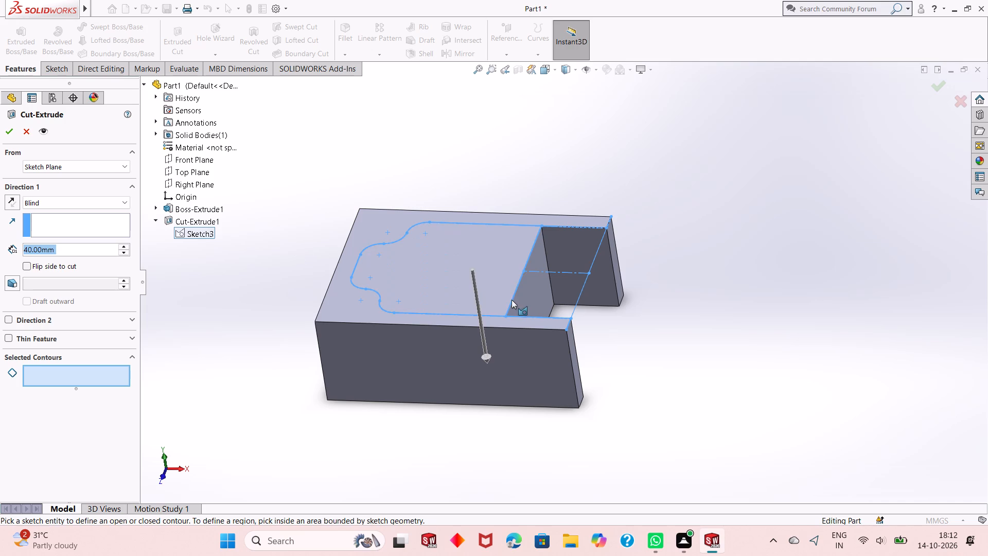
left_click(466, 286)
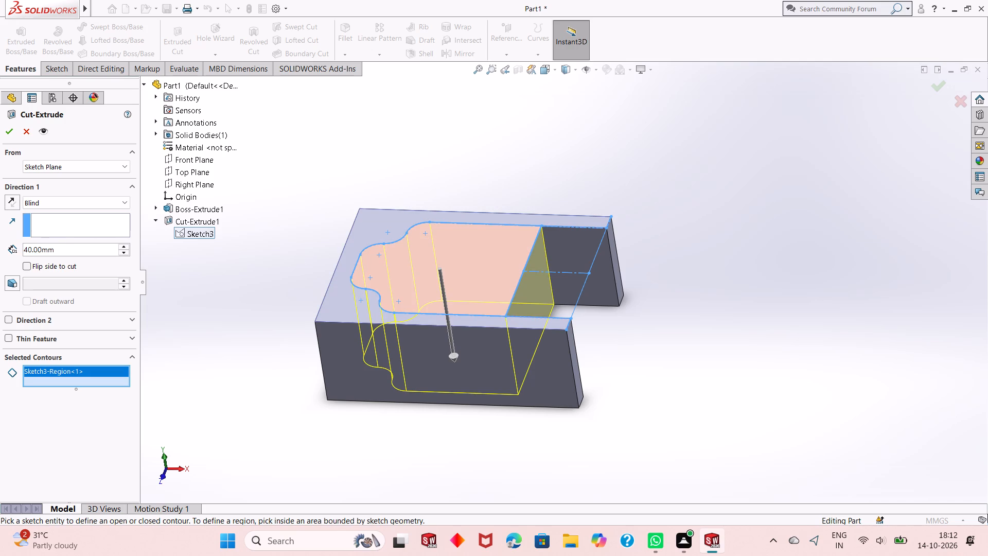
double_click(57, 253)
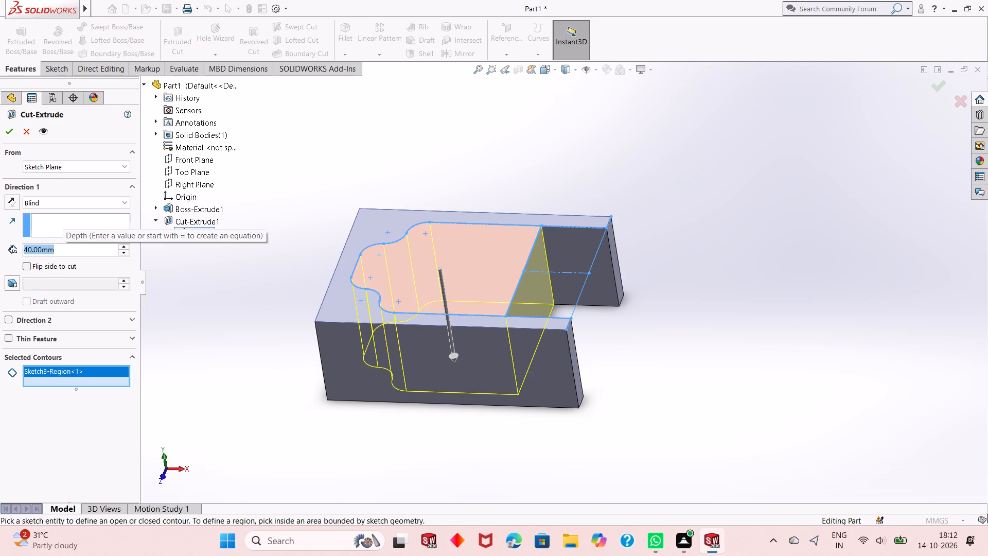
type("35")
key("Return")
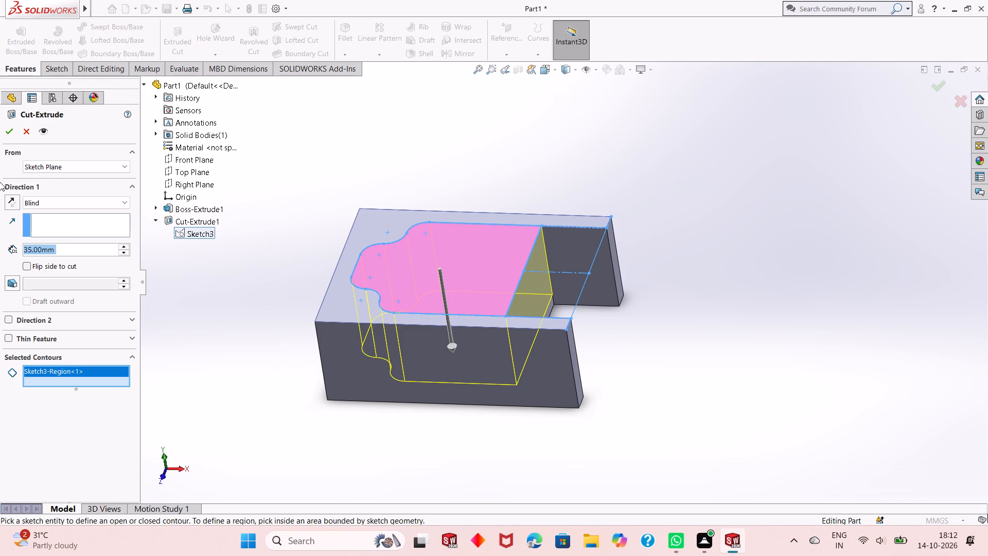
left_click(5, 131)
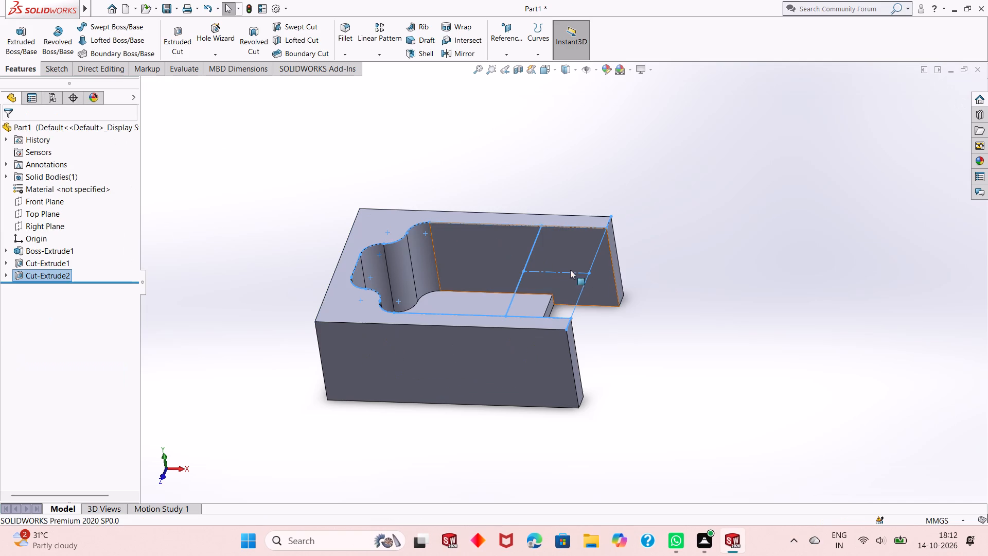
left_click(676, 321)
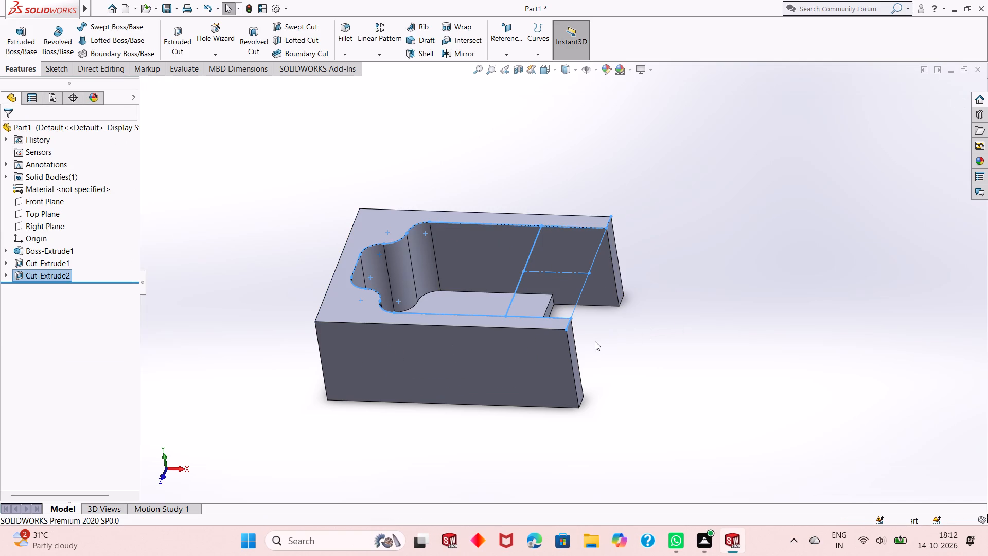
Open a new sketch on the block's long front side face and view it face-on.
middle_click_drag(595, 370, 588, 388)
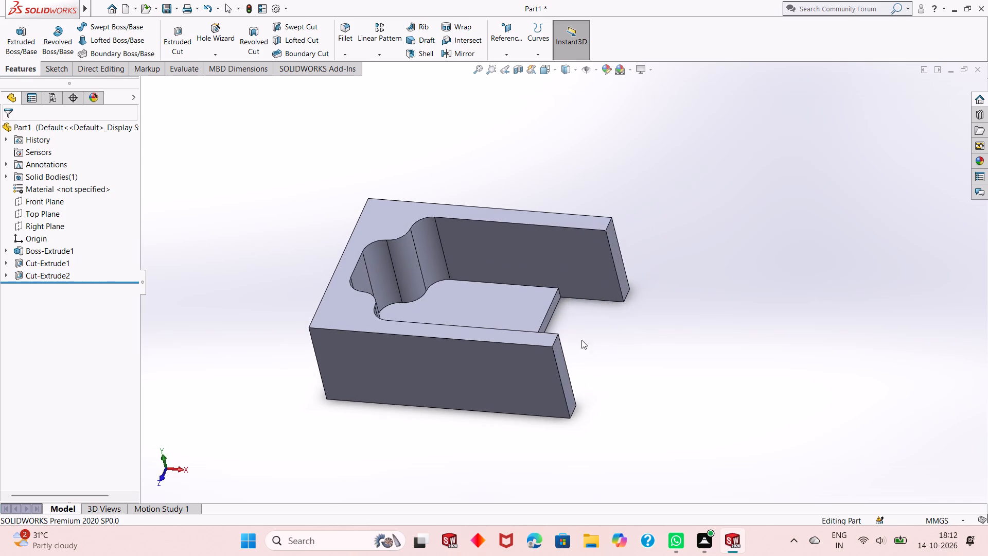
scroll(567, 290, "down", 4)
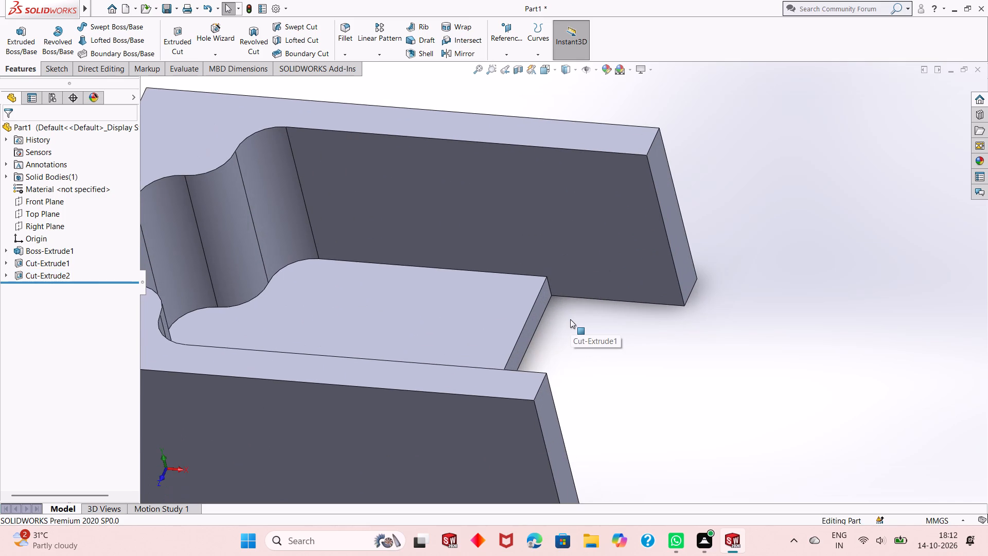
middle_click_drag(563, 384, 584, 314)
scroll(583, 303, "up", 5)
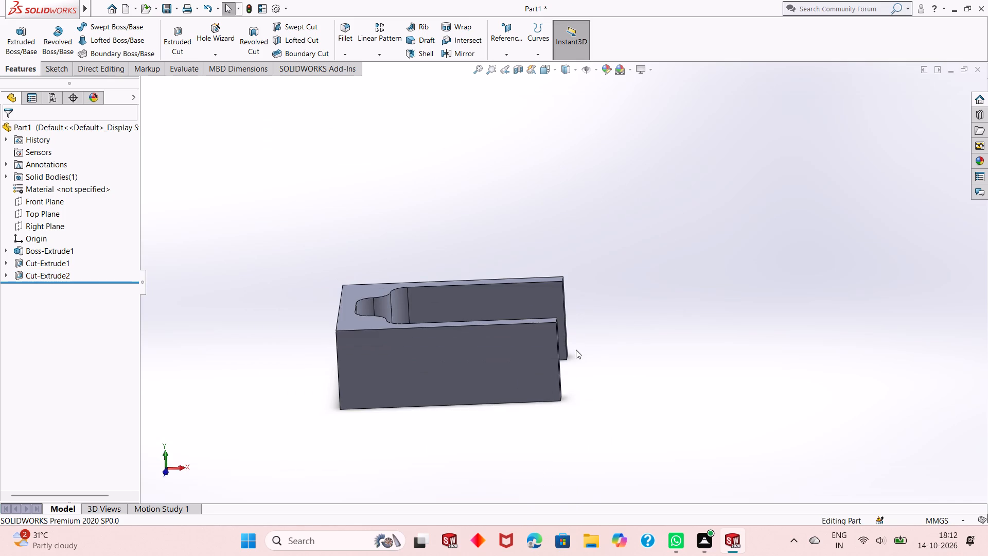
middle_click_drag(577, 356, 596, 336)
left_click(540, 354)
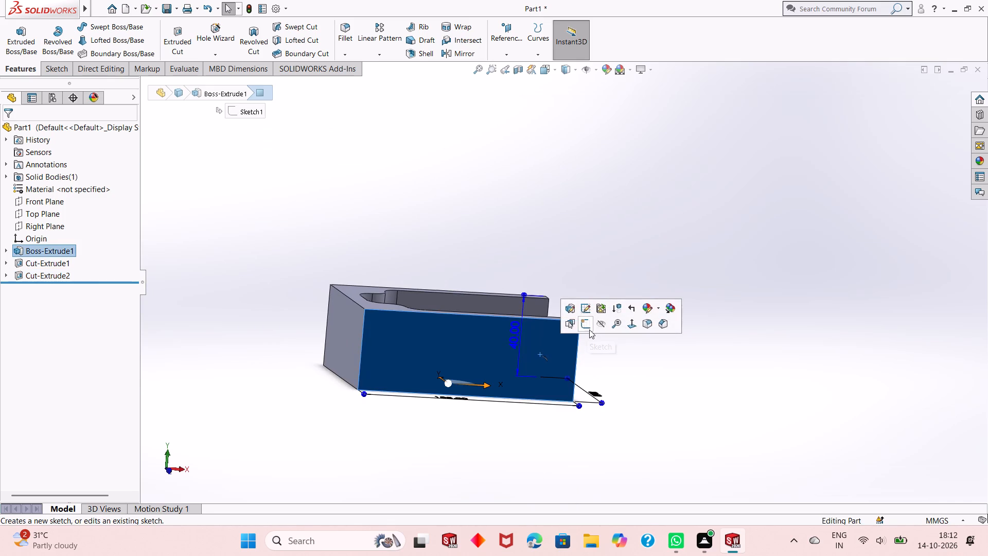
left_click(590, 328)
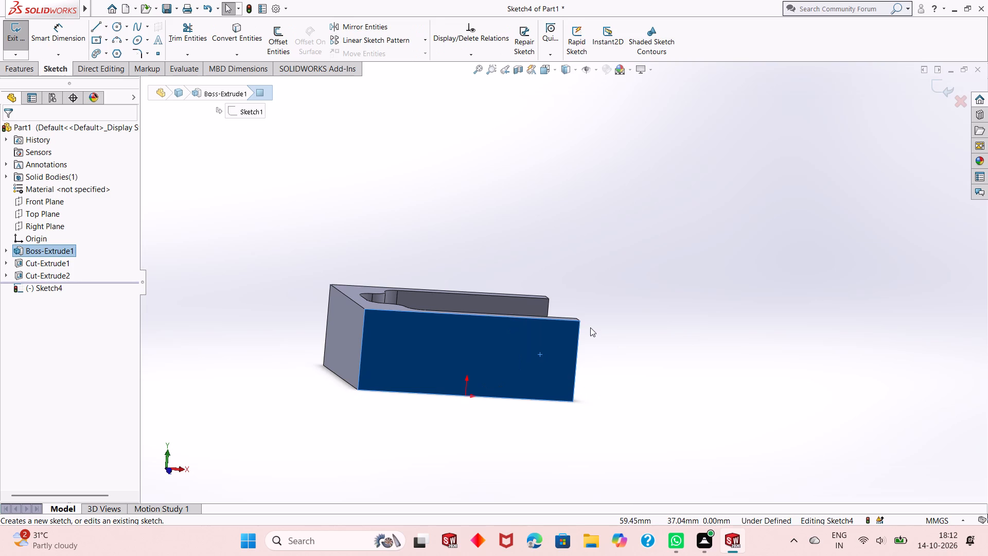
key("ctrl+8")
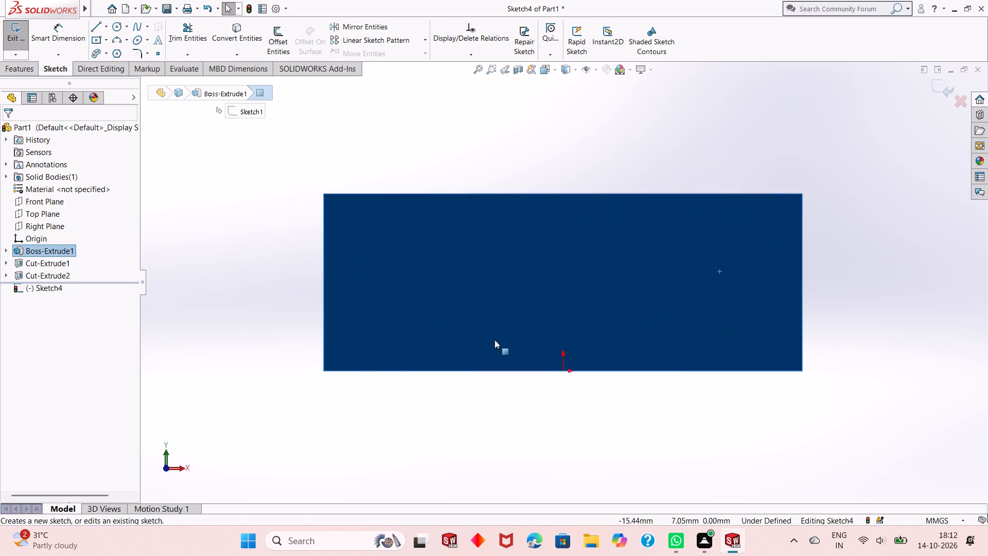
Sketch a circle of about 21 mm radius just below the block face, centred about 16 mm right of and 22 mm below the origin.
scroll(495, 340, "up", 4)
key("Escape")
scroll(481, 320, "up", 1)
scroll(787, 348, "down", 1)
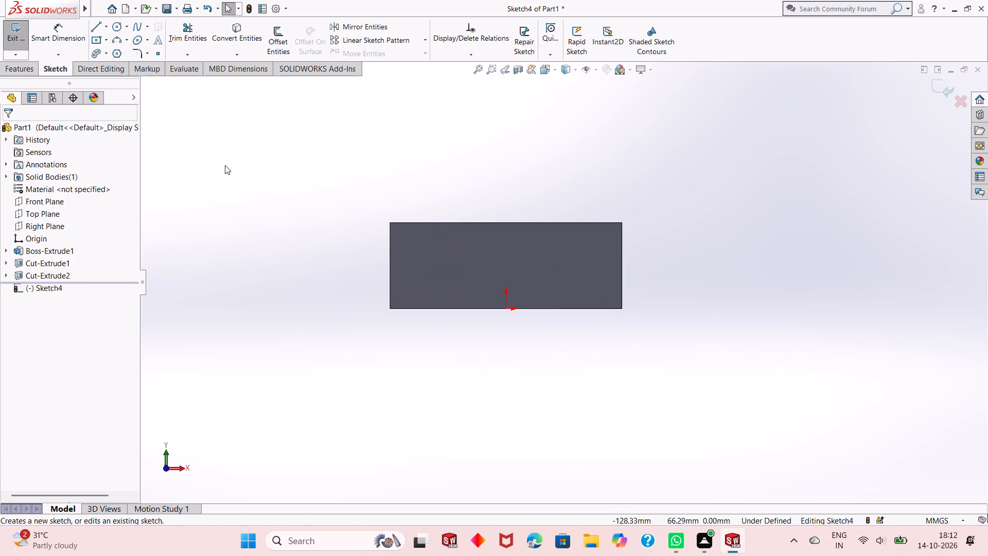
left_click(122, 31)
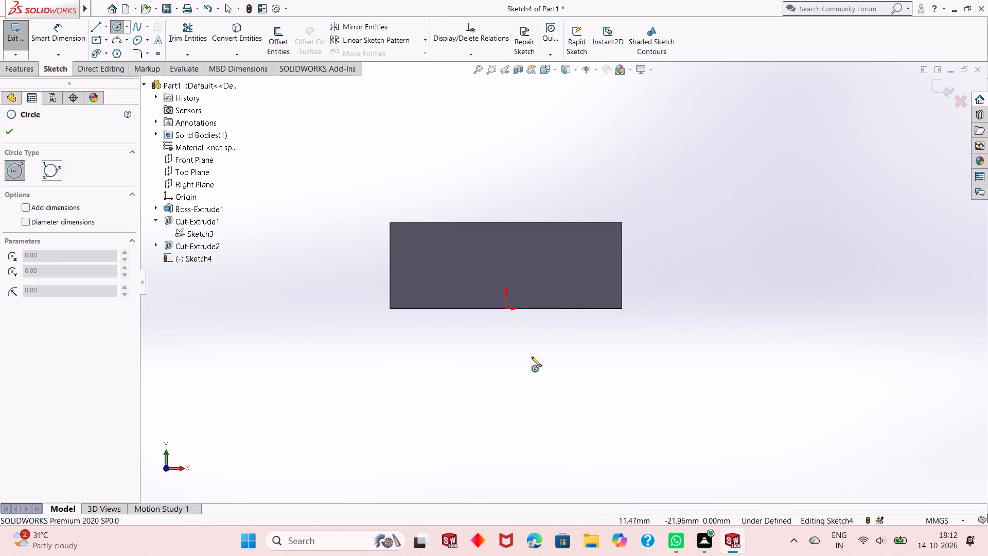
left_click(539, 357)
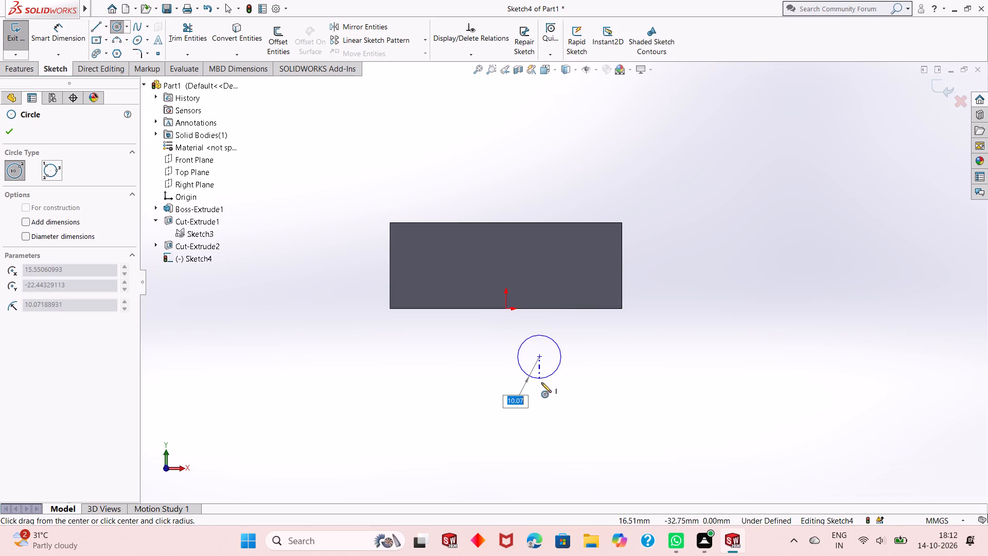
left_click(541, 402)
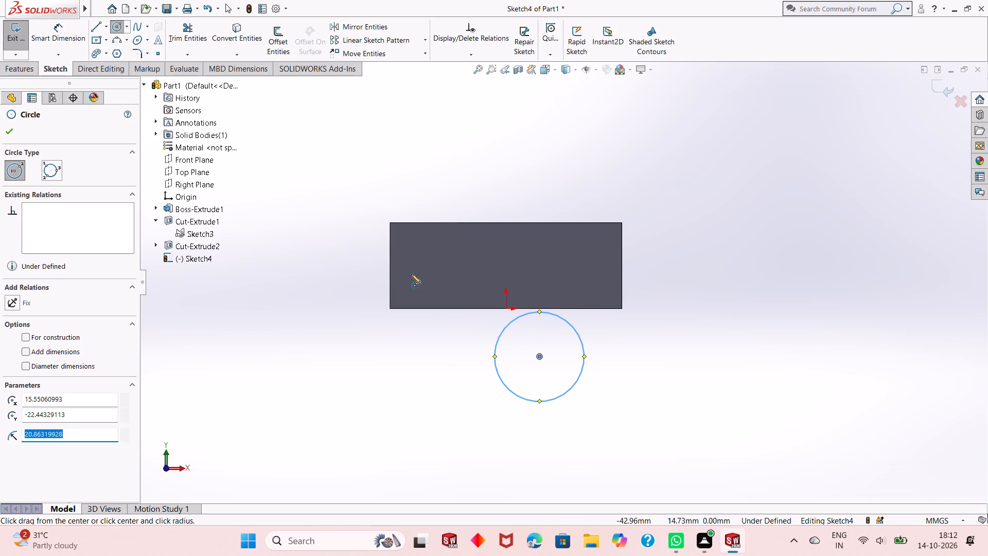
right_click(325, 220)
left_click(349, 232)
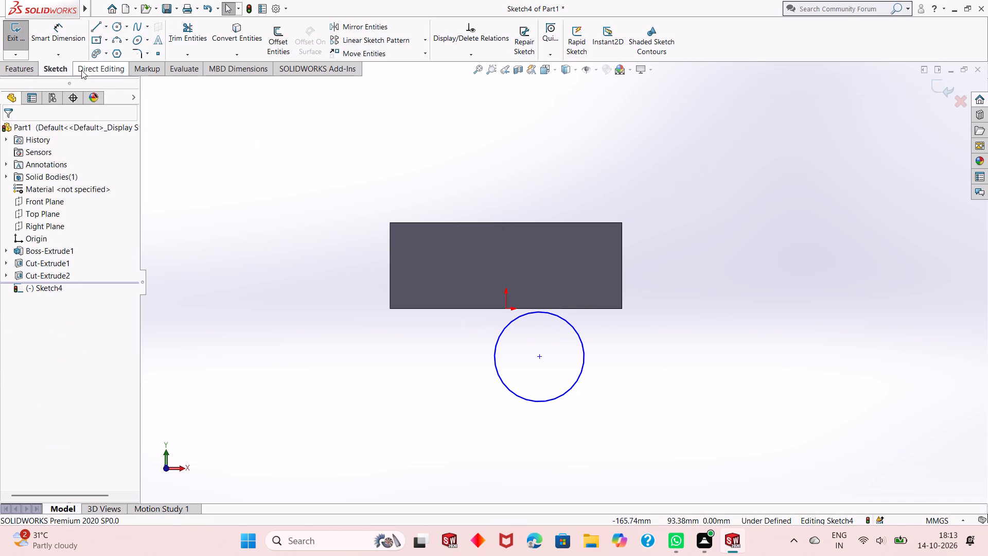
Dimension the circle with a 32 mm diameter.
left_click(65, 27)
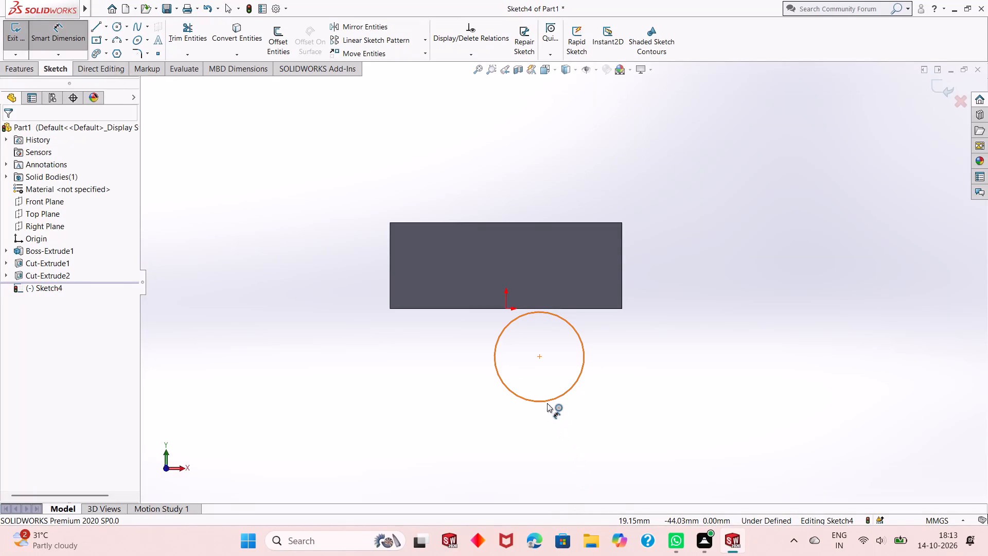
left_click(547, 403)
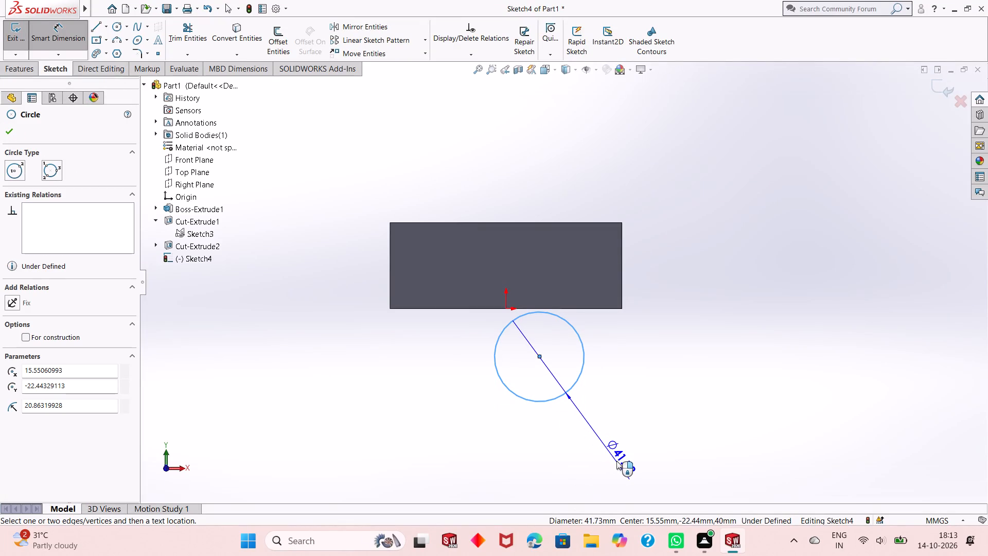
left_click(616, 461)
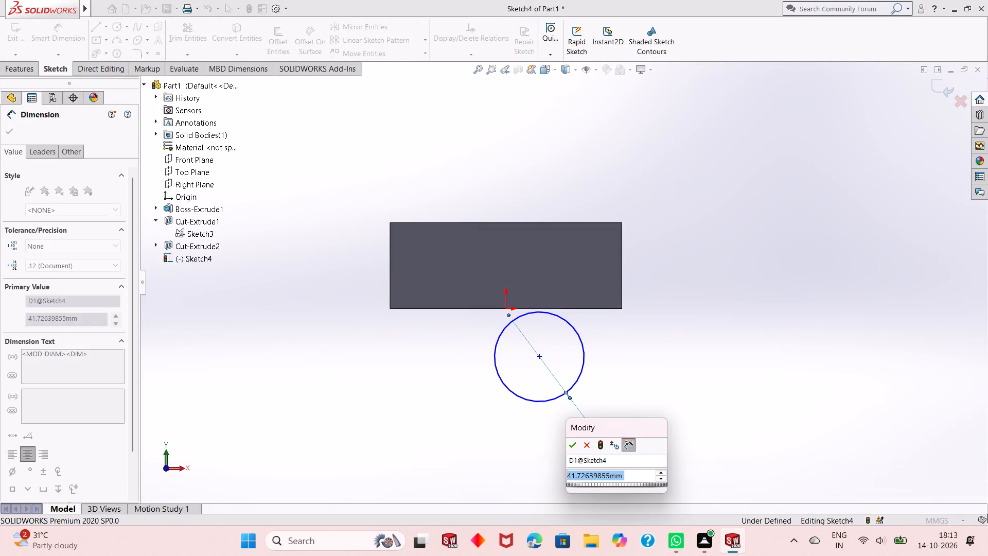
key("3")
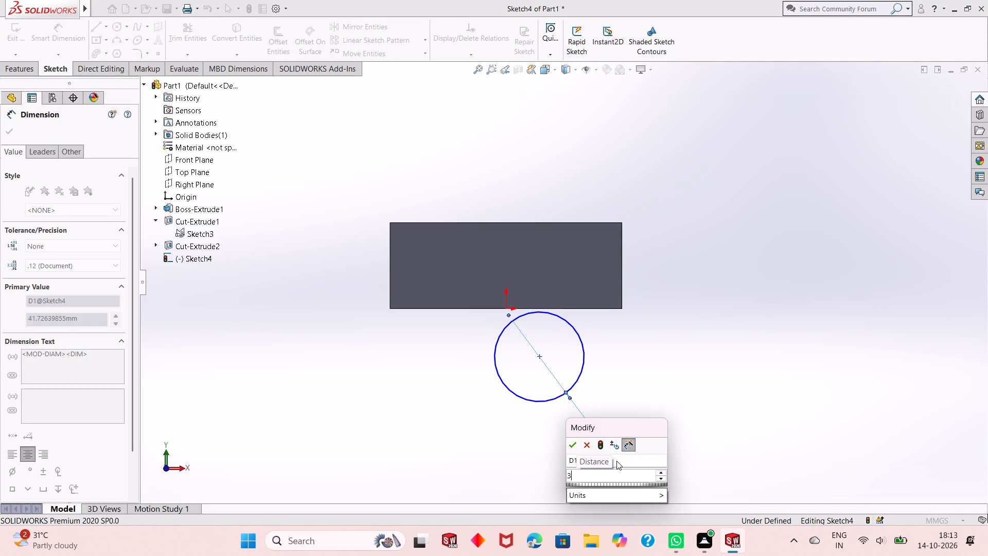
key("2")
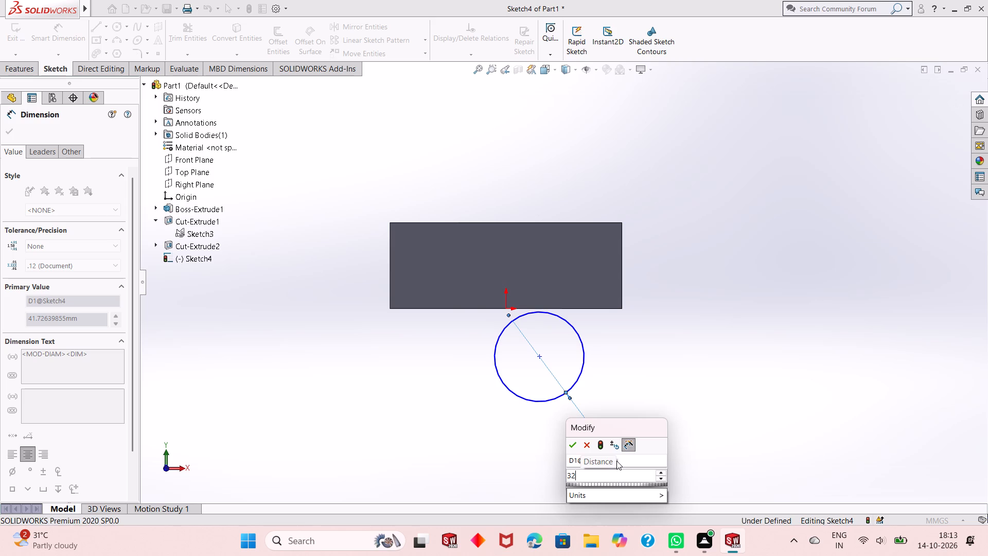
key("Return")
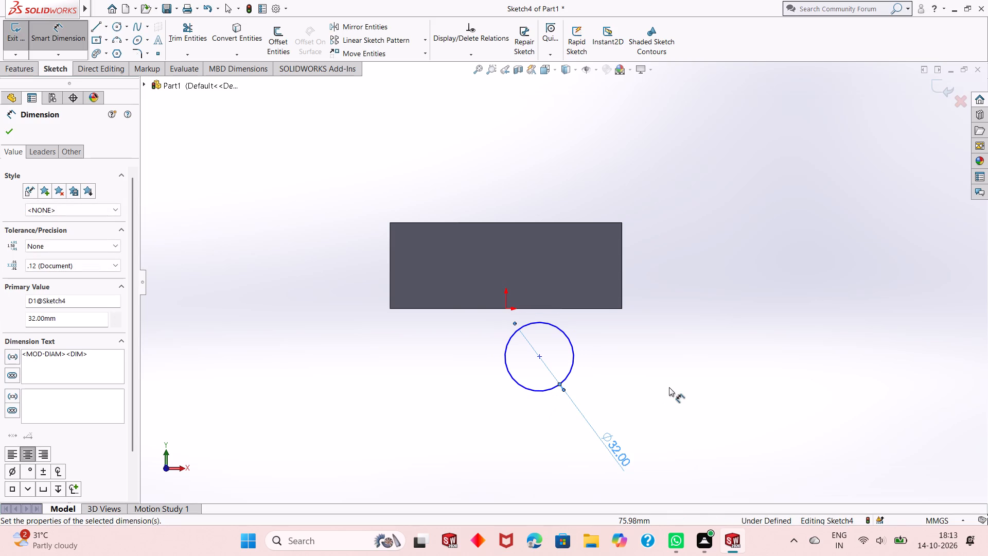
right_click(669, 386)
left_click(647, 372)
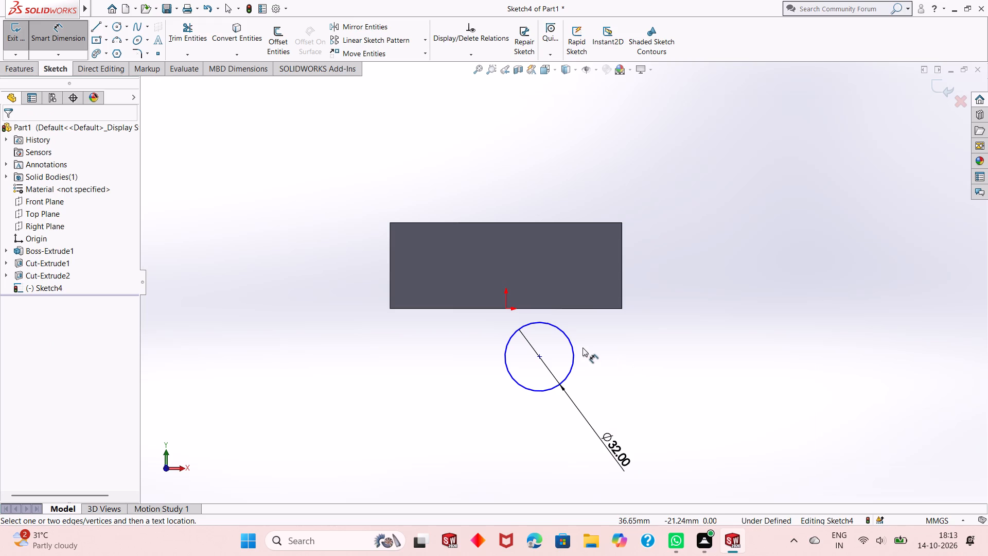
Locate the circle's centre 16 mm below the block's bottom edge and 44 mm horizontally from its right edge.
left_click(553, 310)
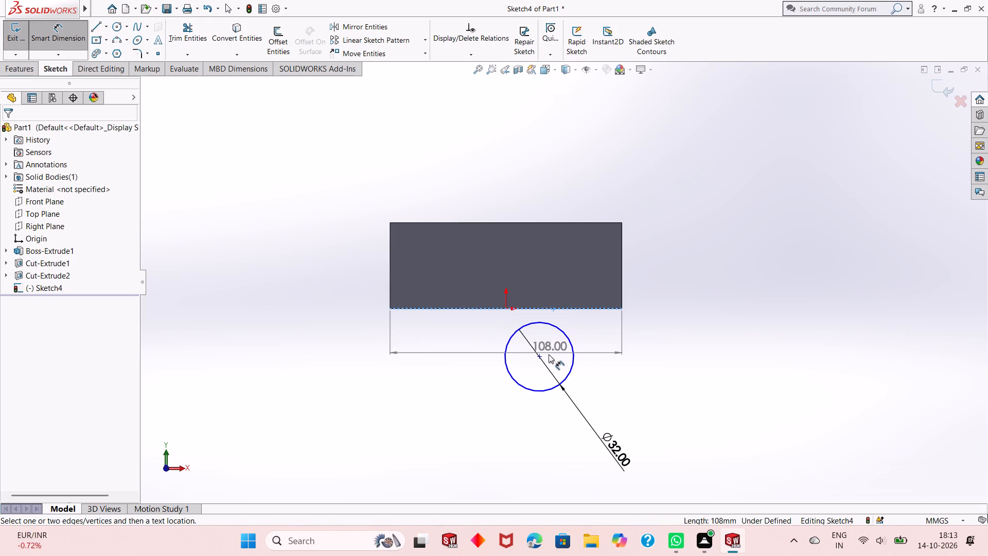
left_click(538, 356)
left_click(442, 347)
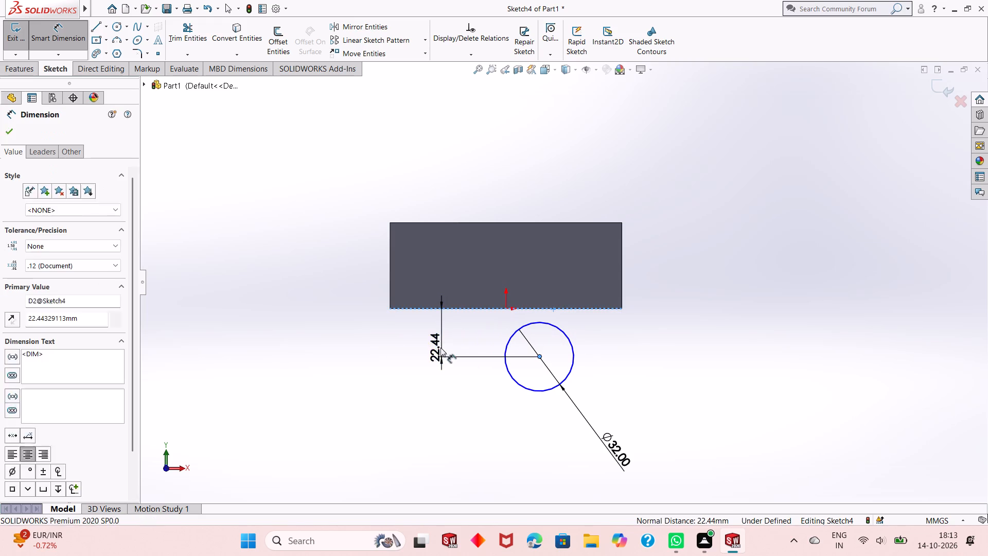
type("16")
key("Return")
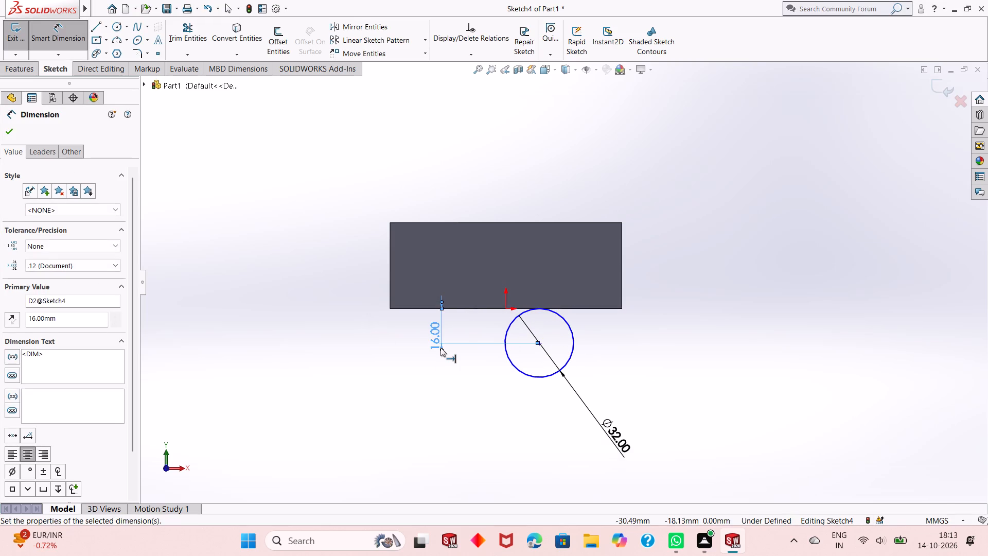
left_click(542, 342)
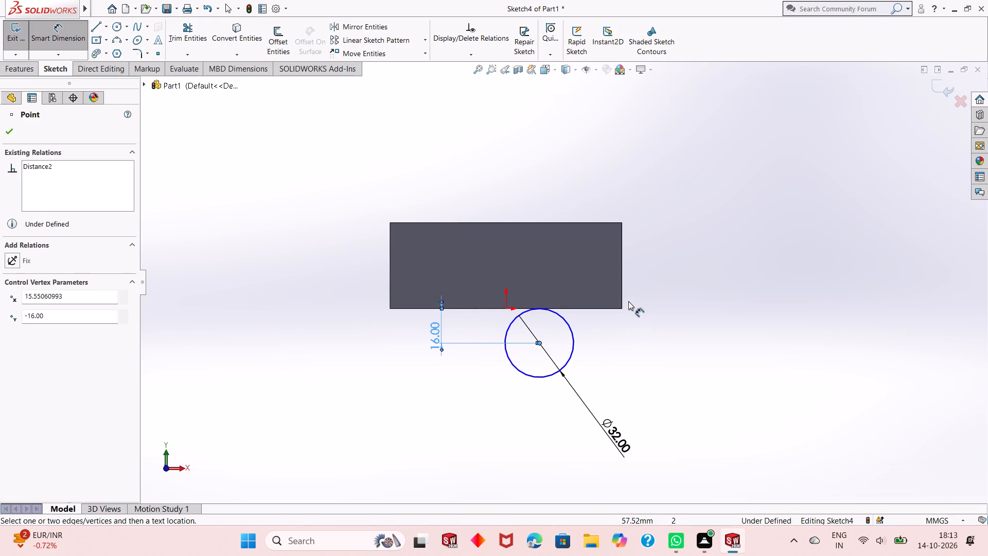
left_click(622, 291)
left_click(626, 347)
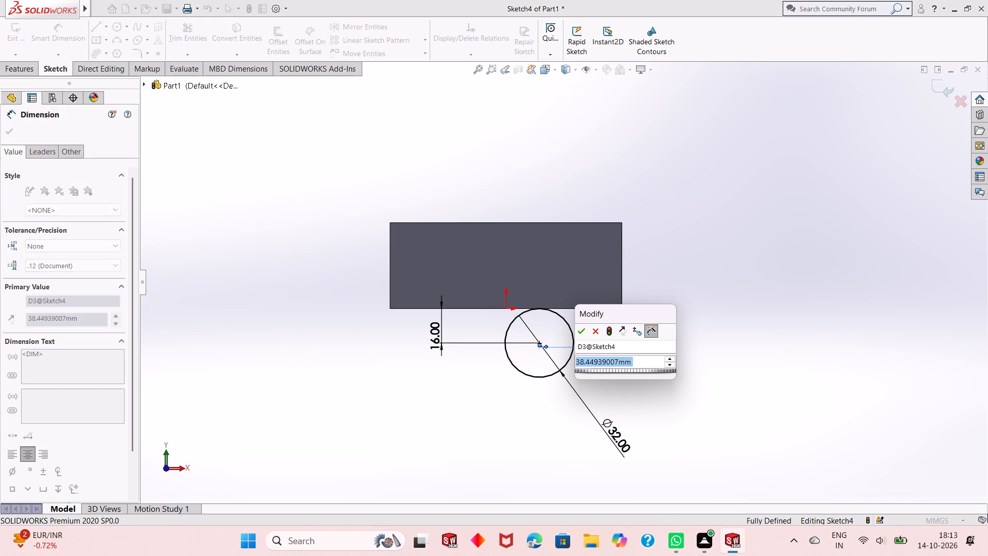
type("44")
key("Return")
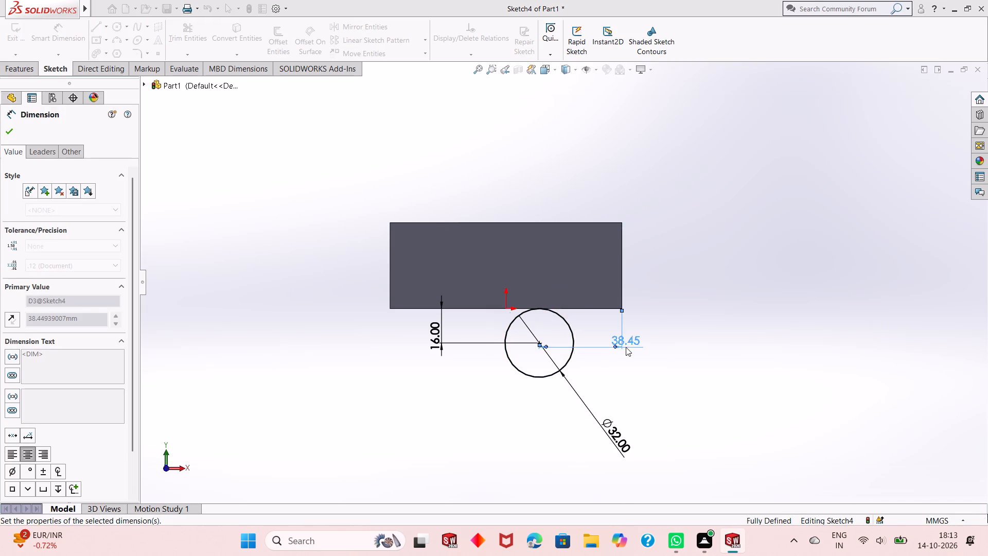
right_click(651, 291)
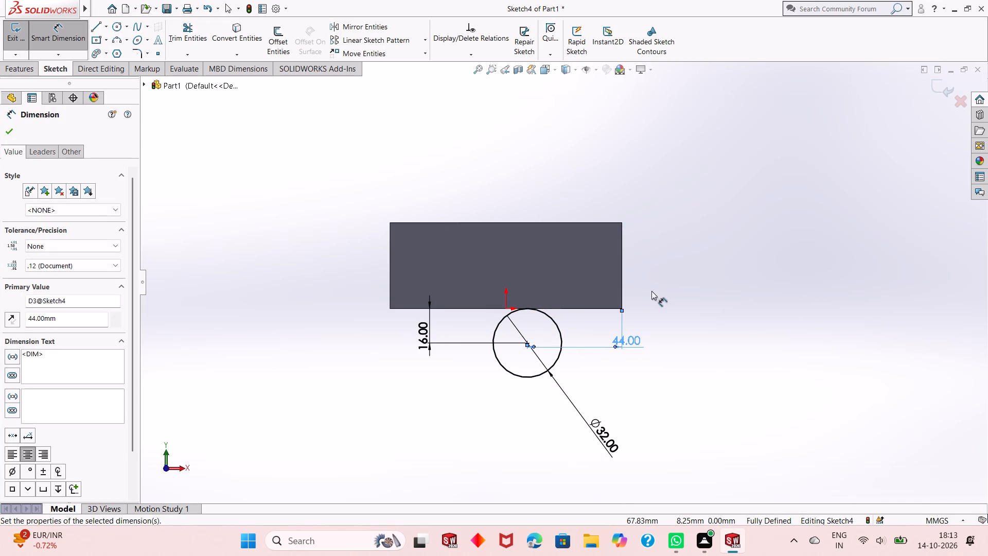
left_click(673, 327)
Examine the circle's placement against the block's lower edge and pocketed body from several angles.
middle_click_drag(671, 315, 638, 351)
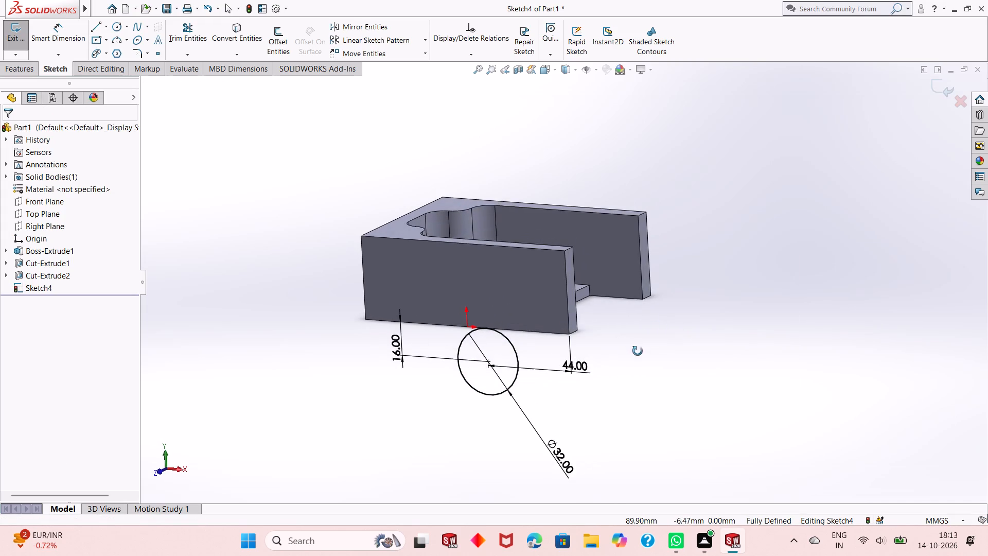
middle_click_drag(638, 351, 665, 323)
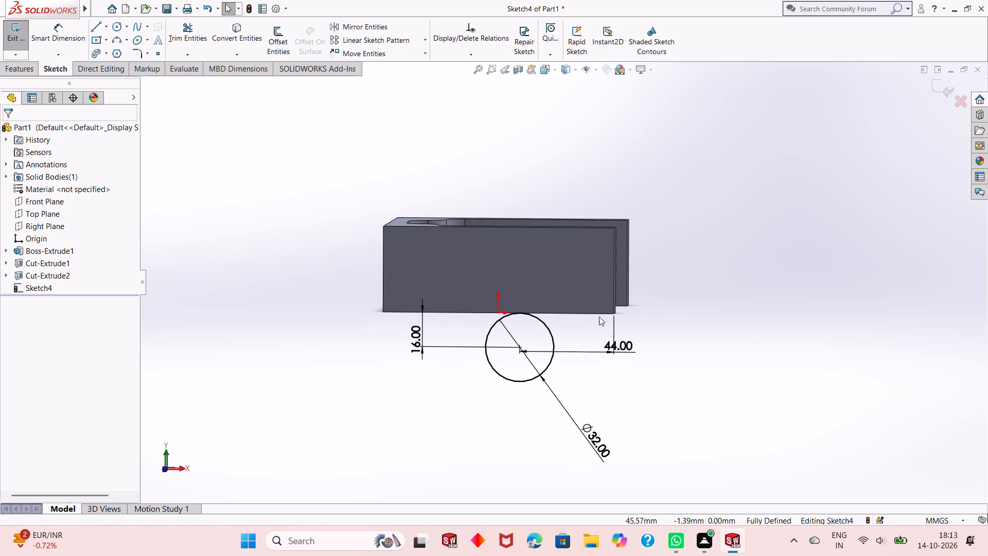
scroll(600, 317, "down", 1)
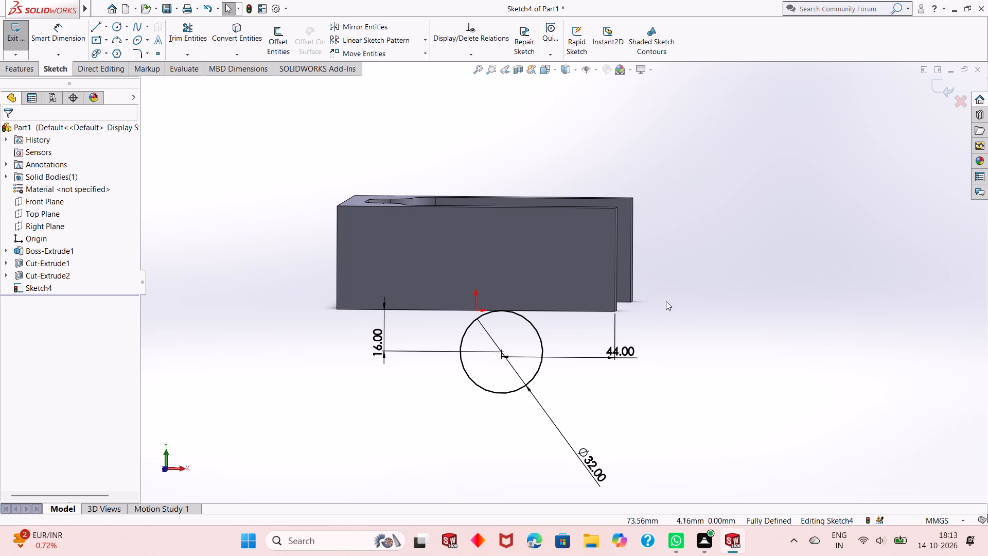
scroll(675, 336, "up", 1)
middle_click_drag(519, 267, 520, 282)
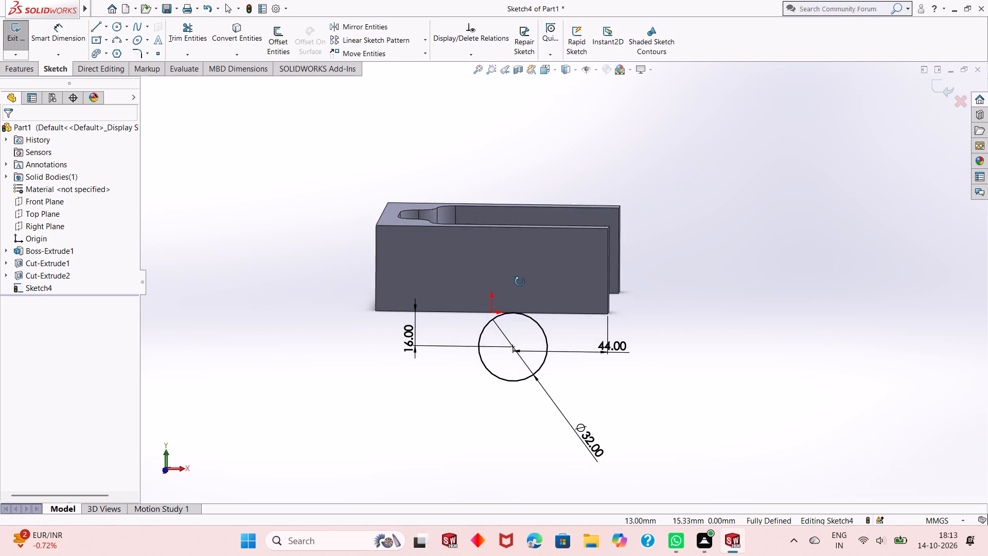
middle_click_drag(520, 282, 522, 327)
scroll(522, 305, "down", 2)
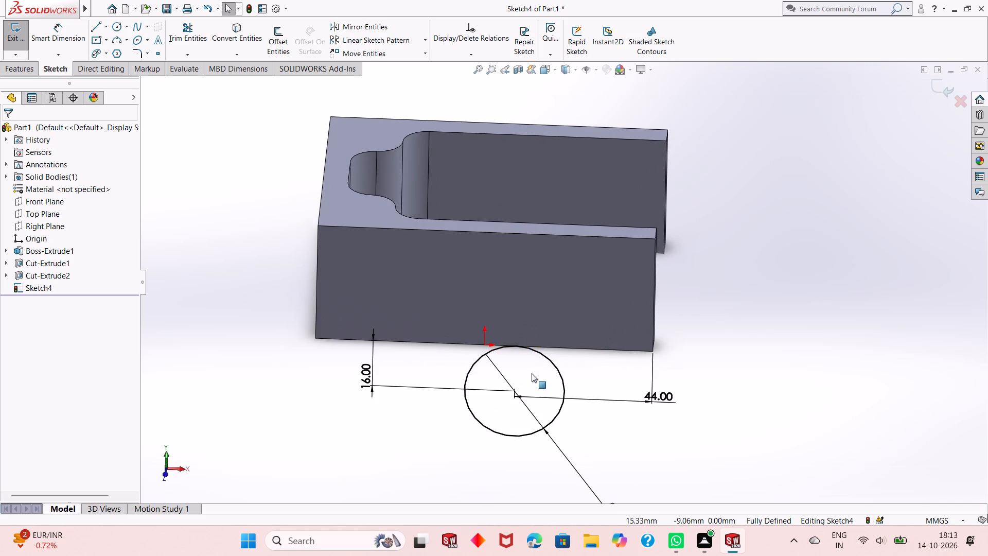
middle_click_drag(532, 372, 525, 317)
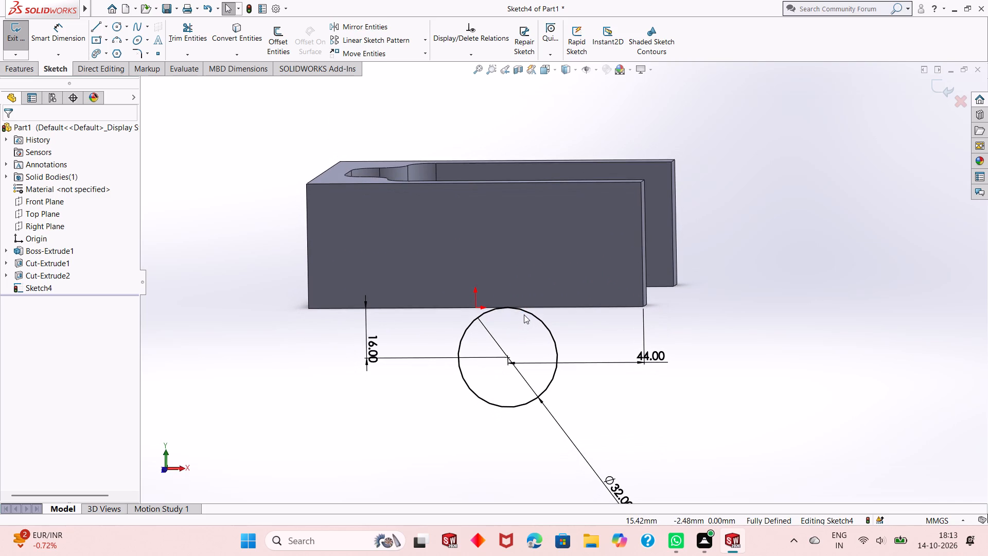
Draw a three-point arc of 8 mm radius from the block's bottom edge to the circle's upper left side.
key("ctrl+8")
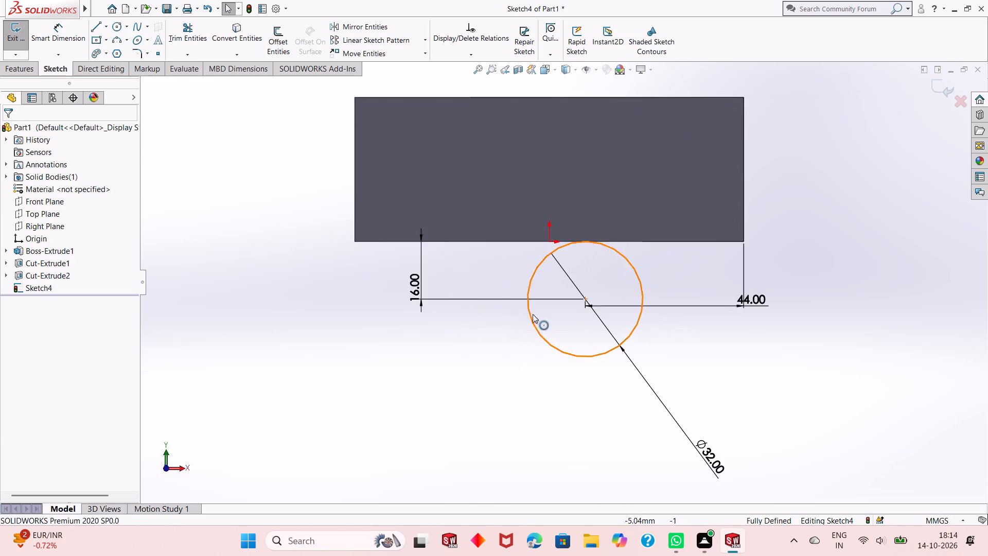
scroll(554, 322, "up", 2)
scroll(628, 216, "down", 2)
scroll(612, 299, "down", 1)
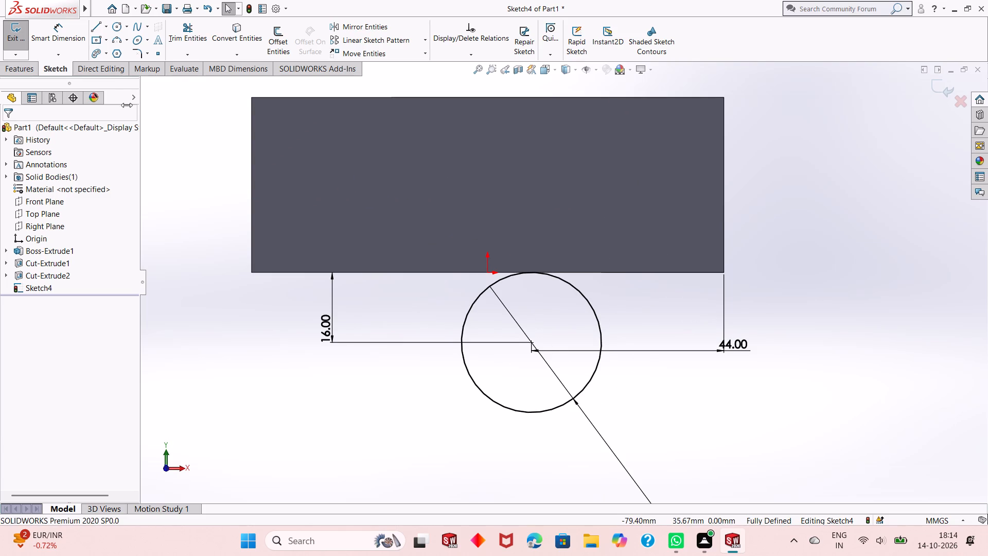
left_click(117, 42)
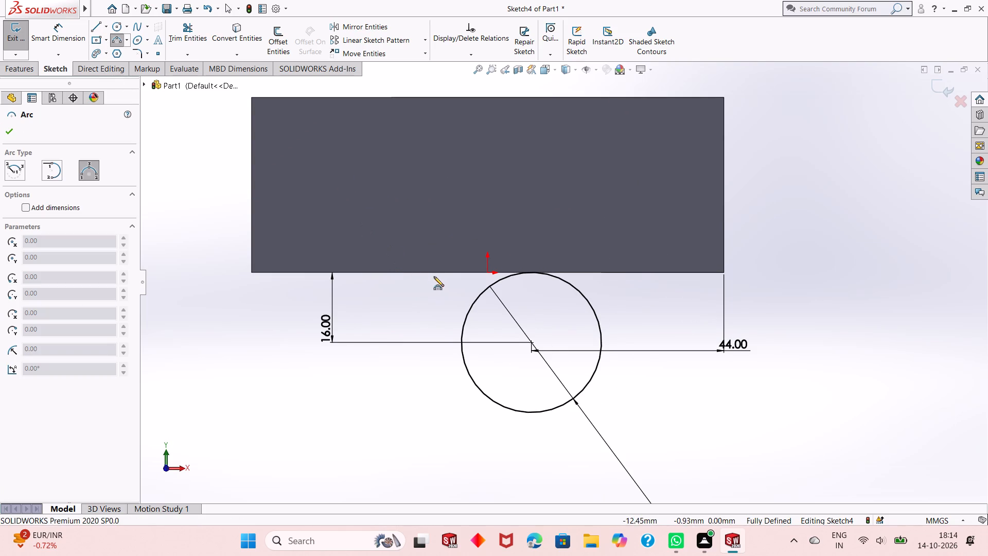
left_click(439, 273)
left_click(469, 316)
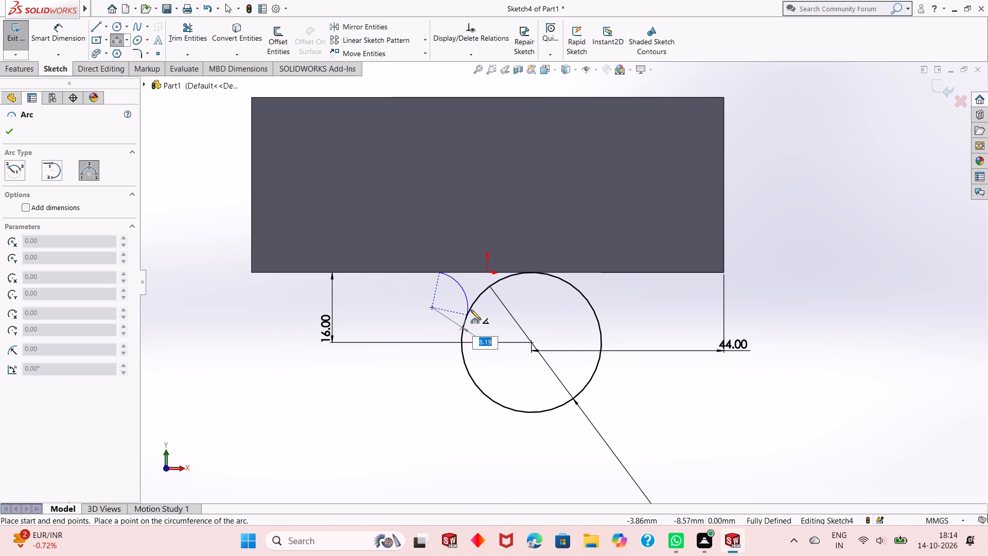
type("88")
key("BackSpace")
key("Return")
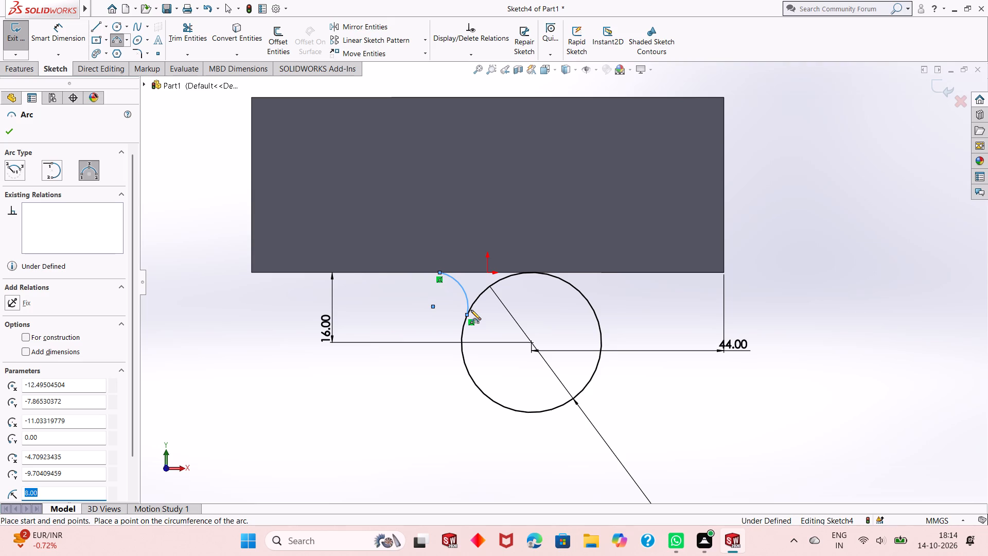
key("Escape")
key("Escape")
key("Escape")
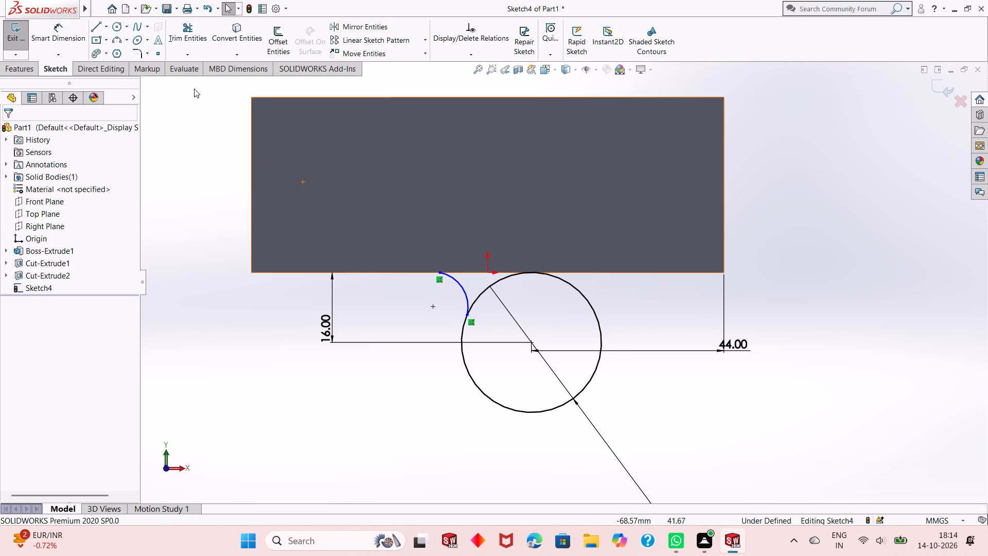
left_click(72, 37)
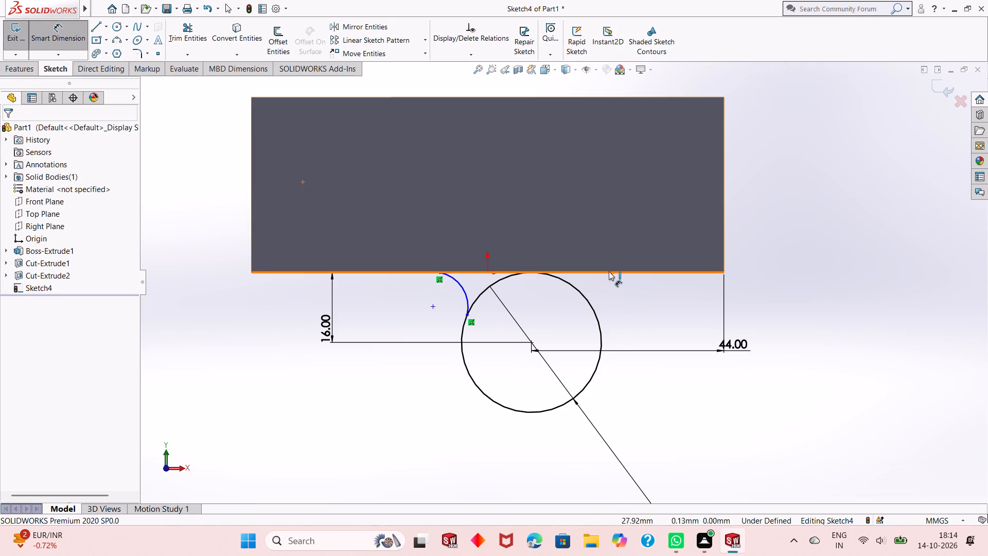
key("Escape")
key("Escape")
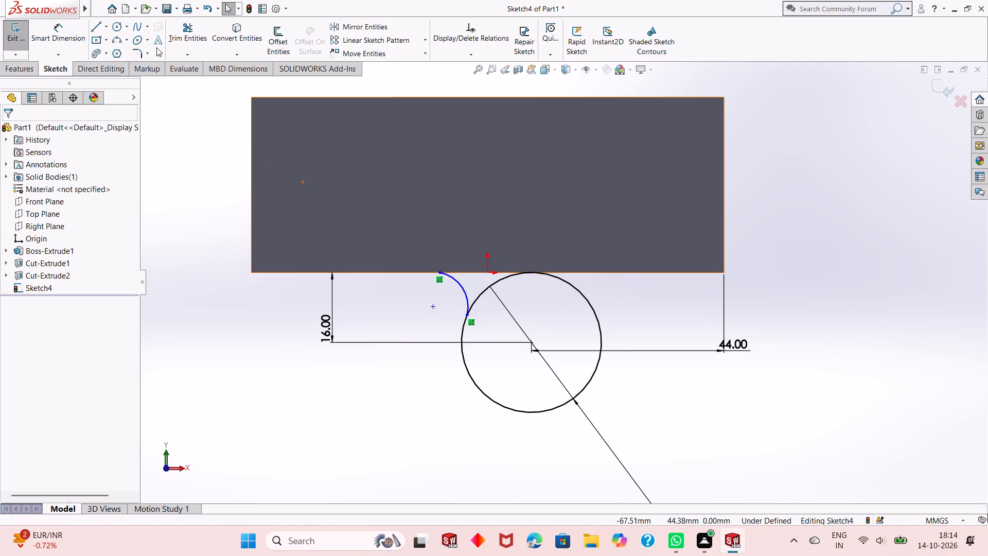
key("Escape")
Draw a three-point arc of 8 mm radius from the circle's upper right side to the block's bottom edge.
left_click(111, 40)
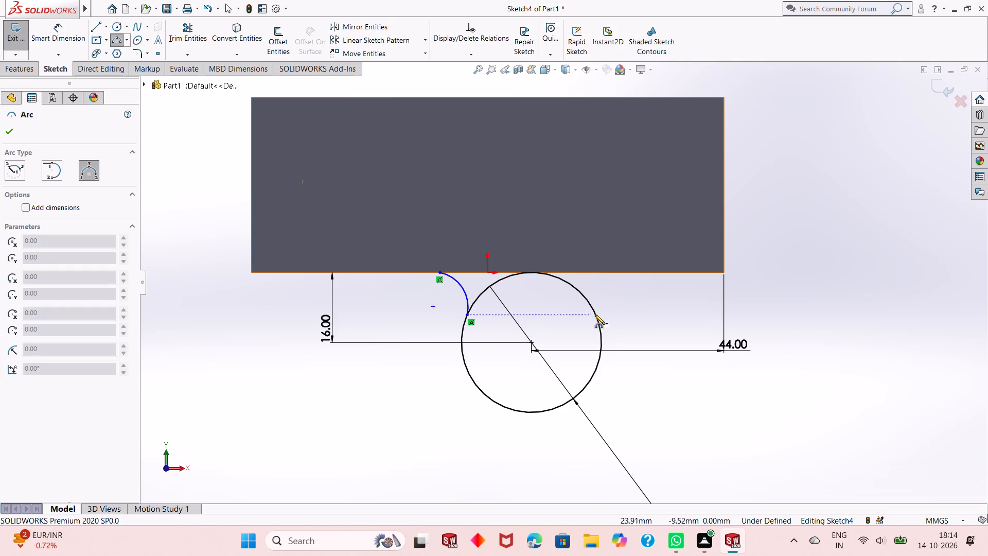
left_click(596, 312)
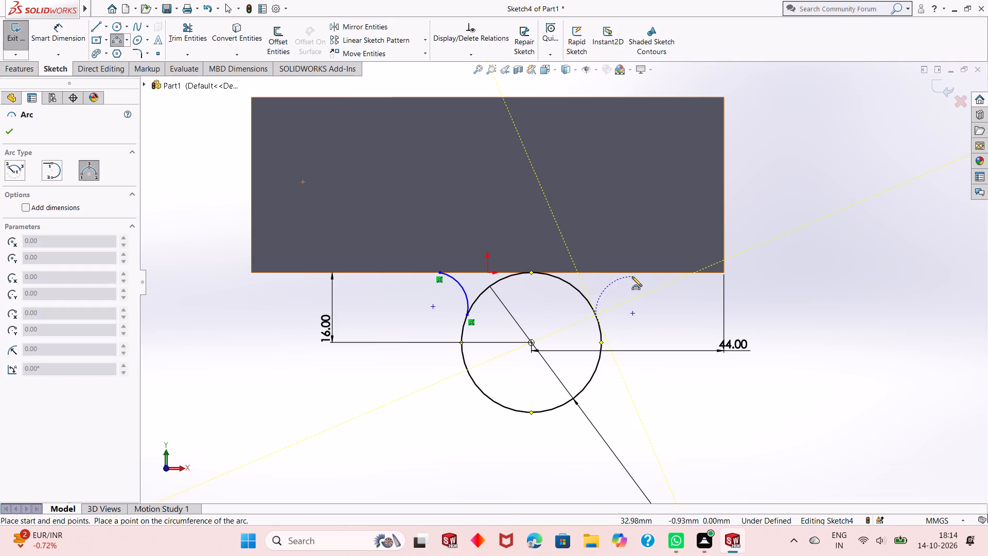
left_click(629, 273)
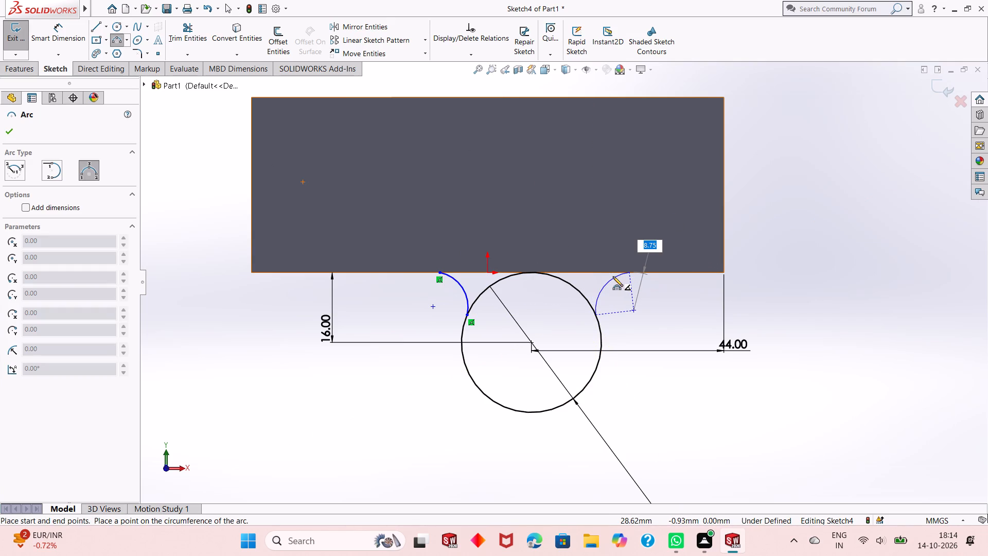
key("8")
key("Return")
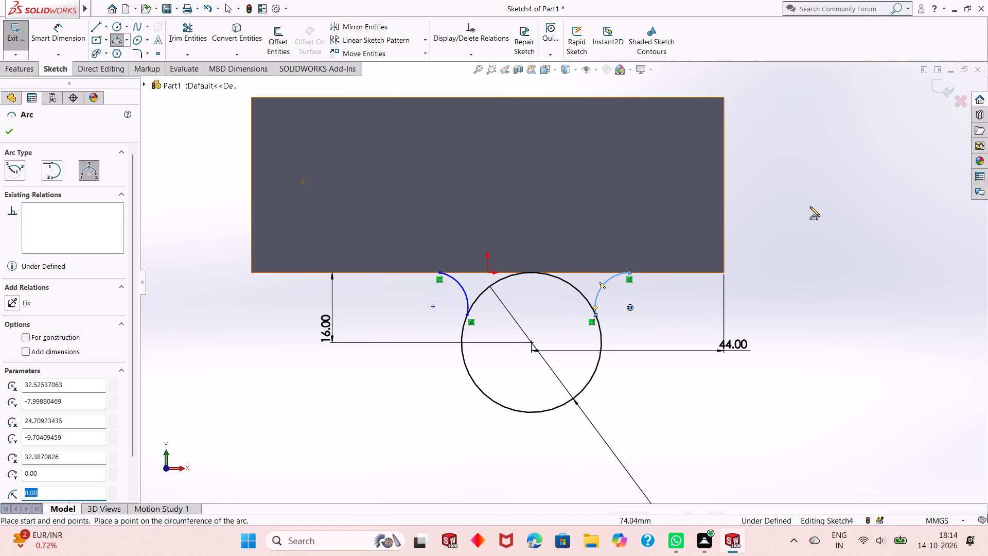
right_click(790, 182)
left_click(810, 193)
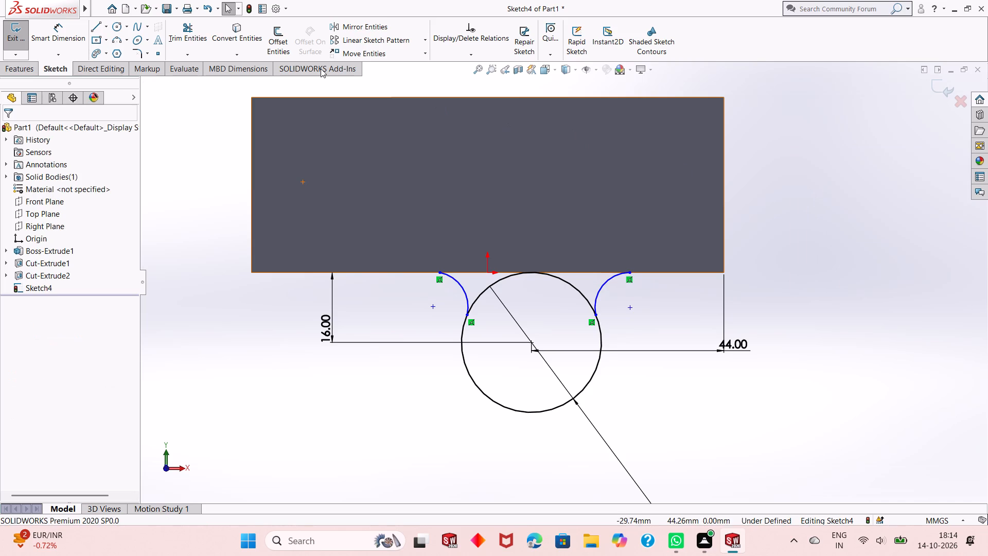
Dimension the left arc with an 8 mm radius.
left_click(62, 34)
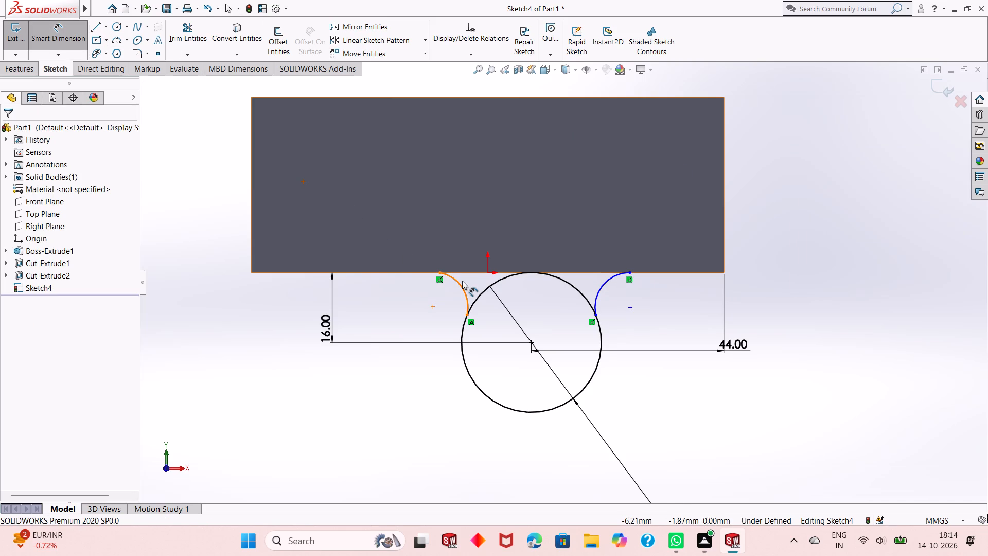
left_click(462, 282)
left_click(460, 285)
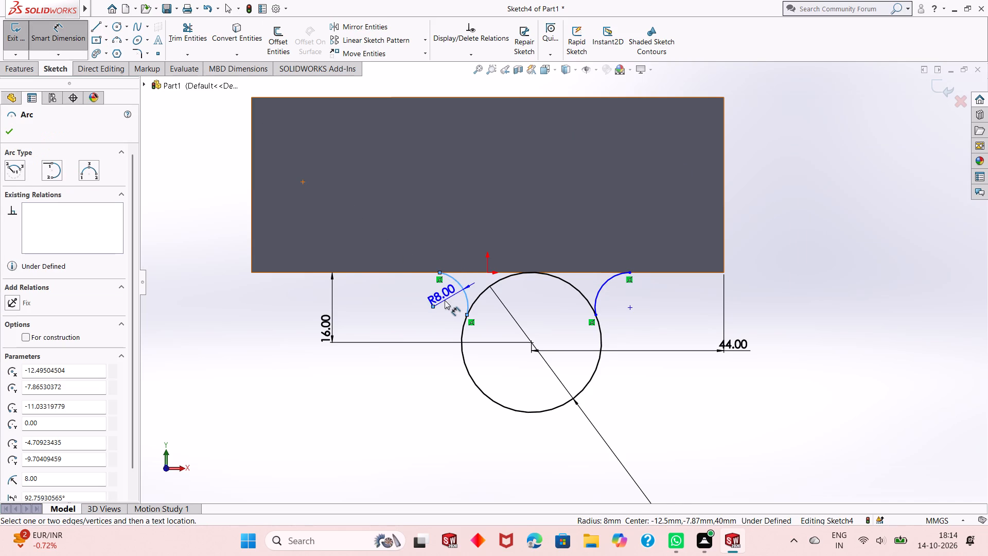
left_click(445, 300)
key("Return")
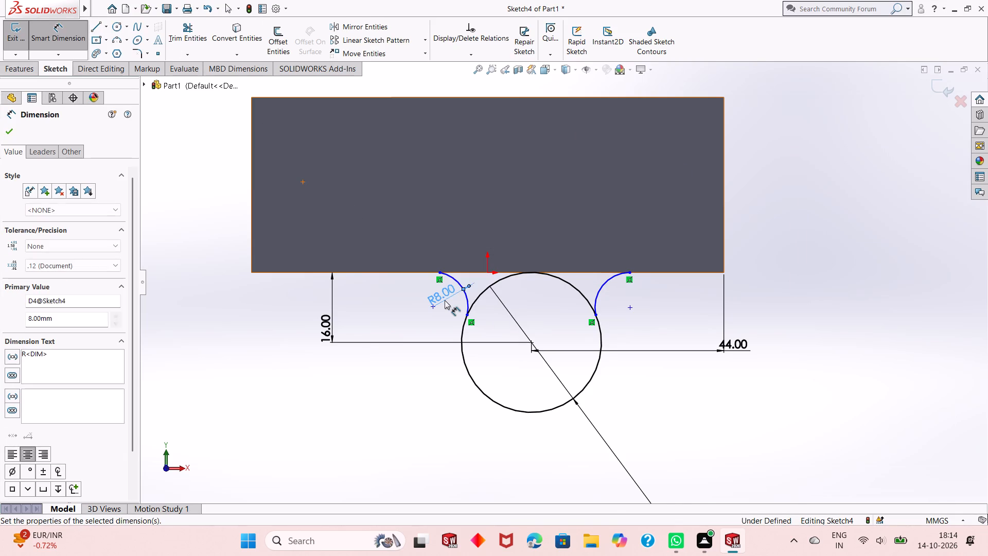
right_click(793, 150)
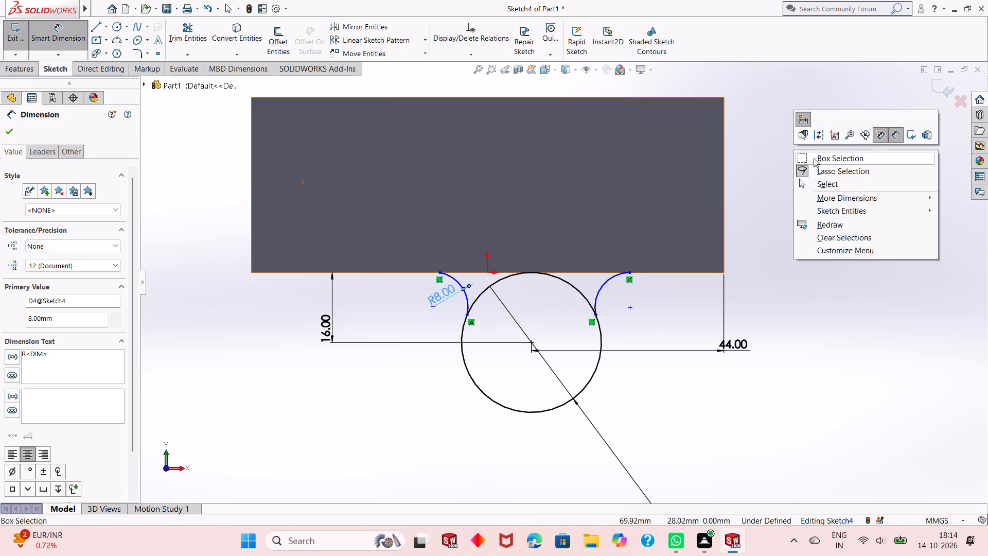
left_click(826, 182)
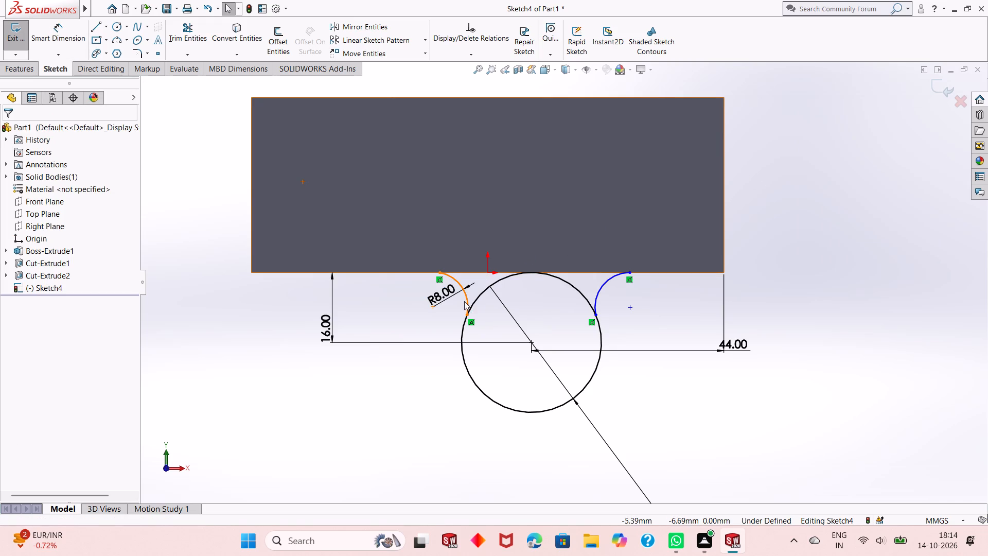
Add an equal relation between the left and right arcs.
left_click(466, 299)
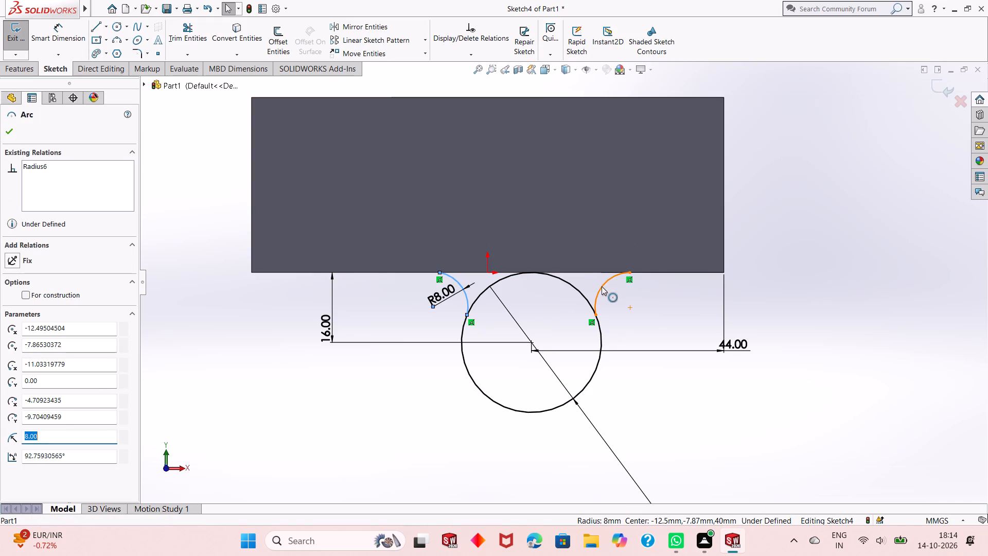
left_click(602, 287, "ctrl")
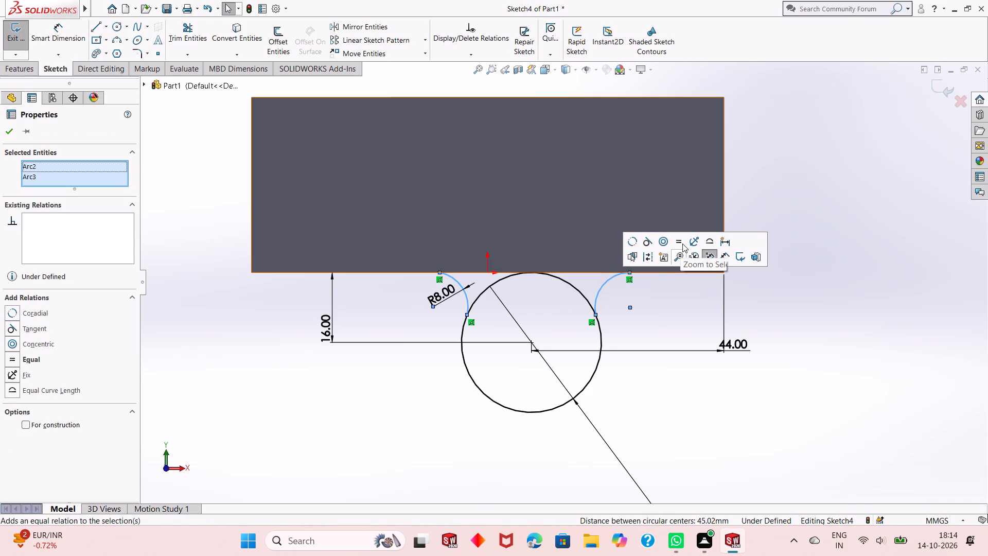
left_click(682, 241)
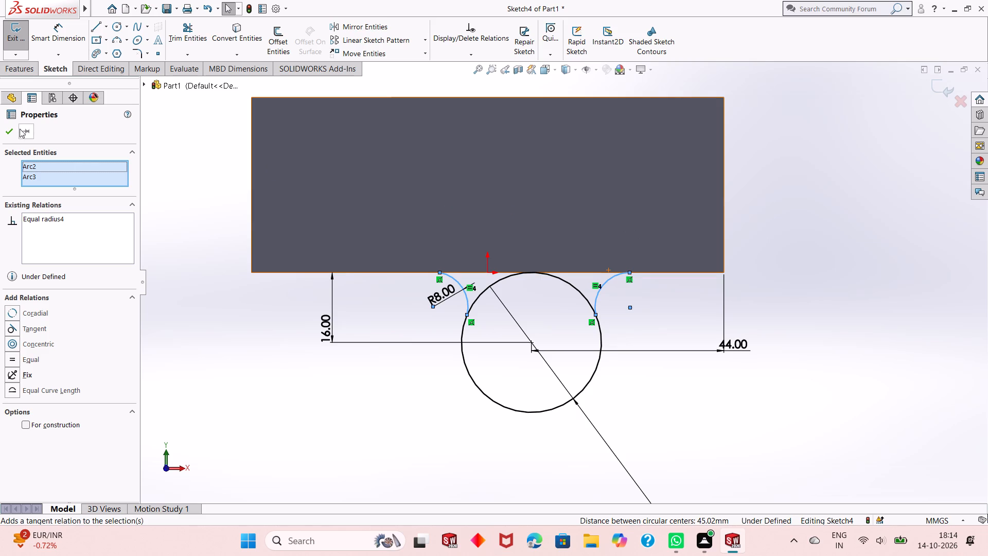
left_click(11, 130)
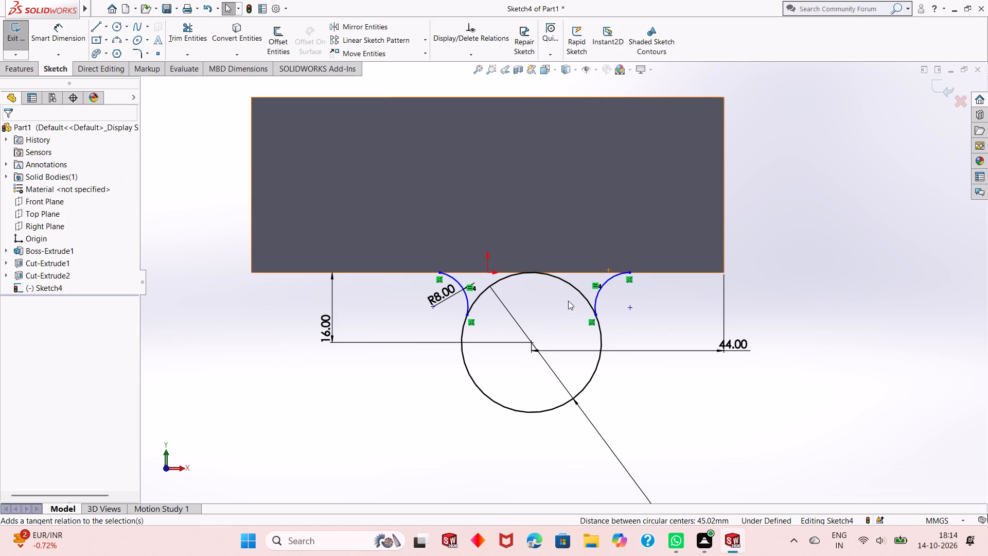
Make the left and right arcs each tangent to the circle.
scroll(520, 254, "down", 3)
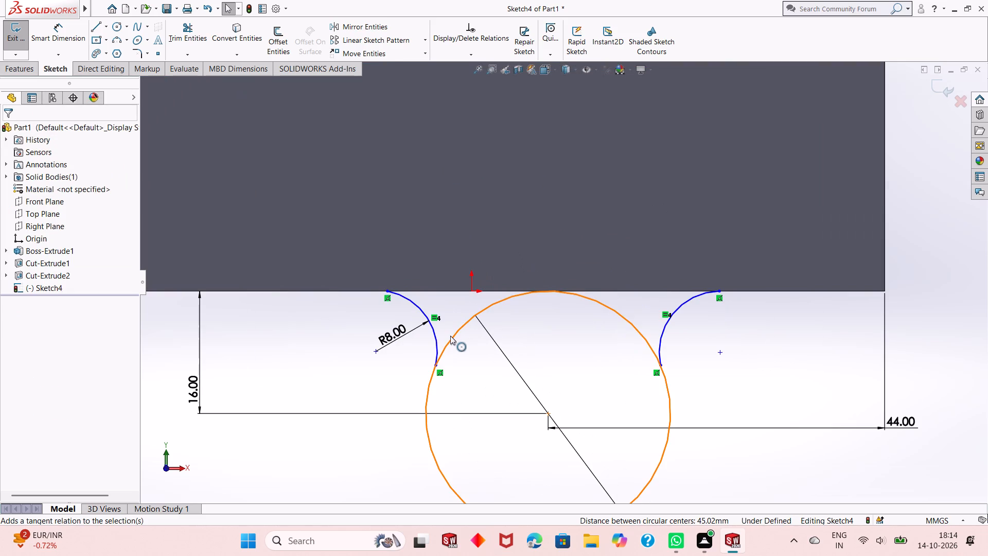
left_click(435, 339)
left_click(457, 334, "ctrl")
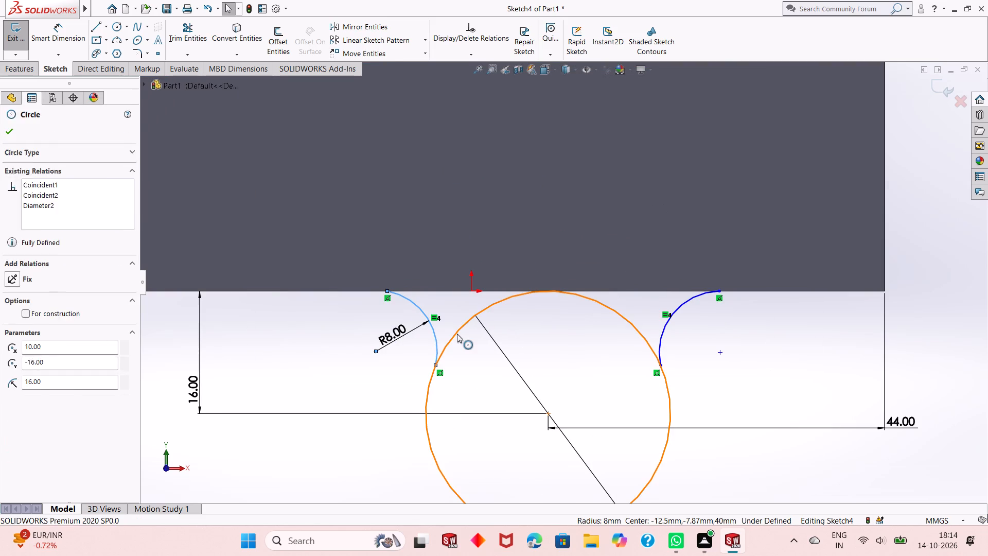
left_click(502, 284)
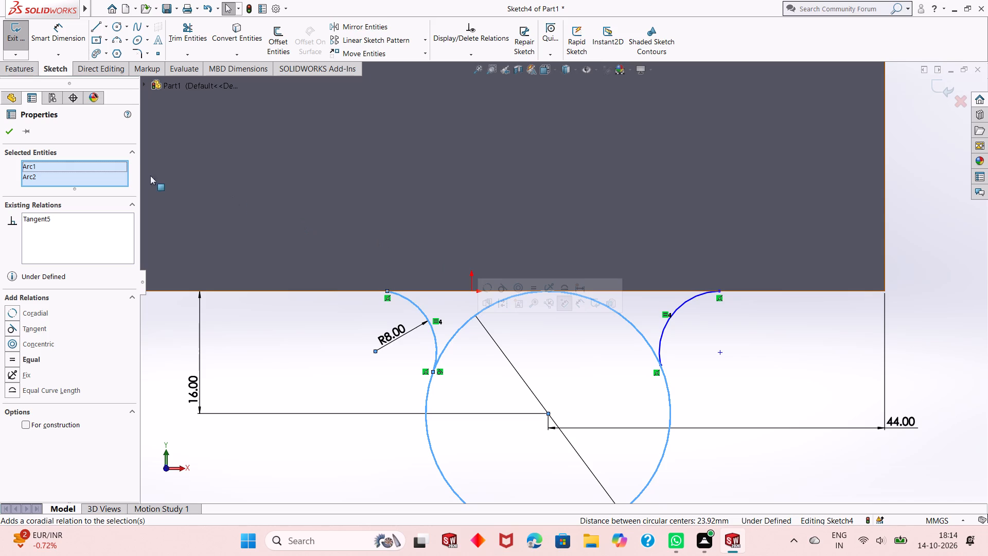
left_click(10, 127)
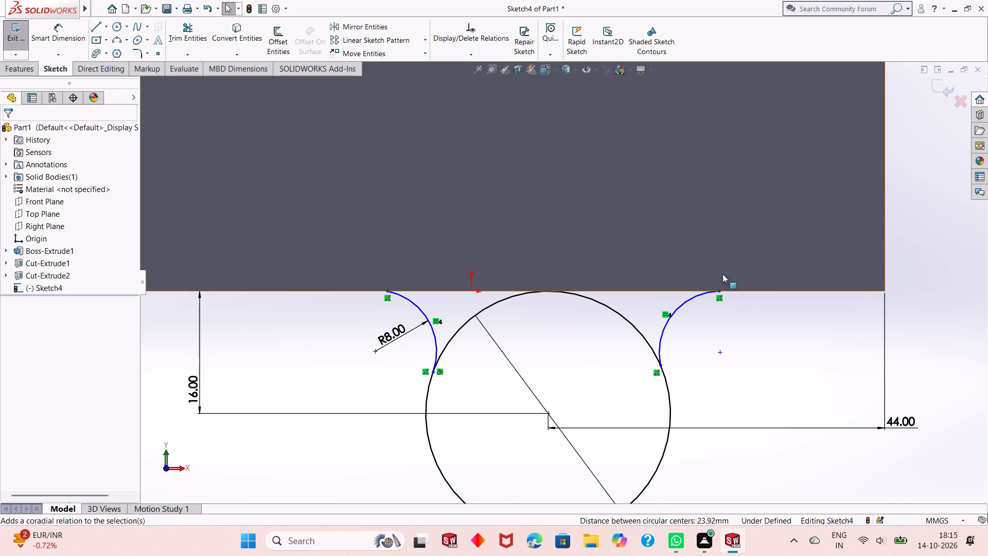
left_click(688, 298)
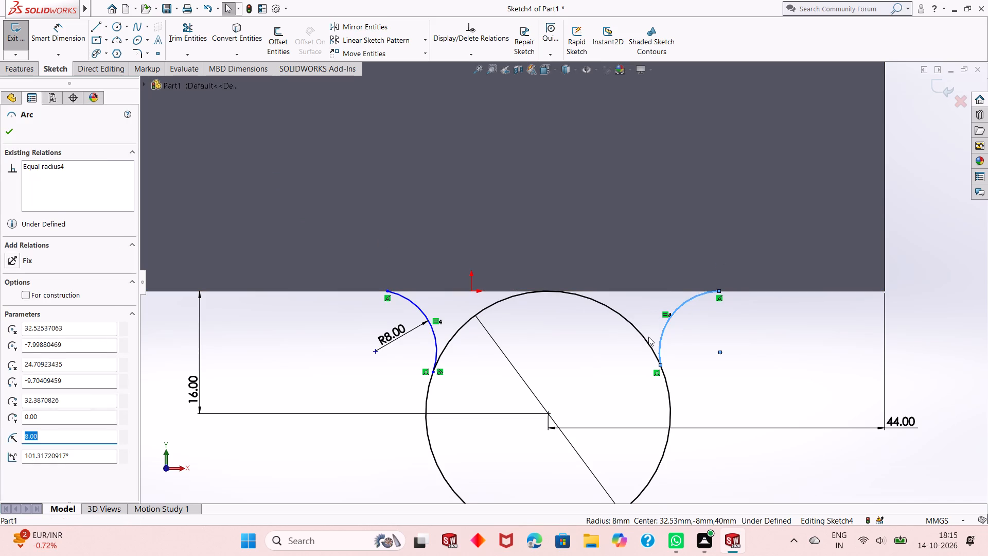
left_click(648, 340, "ctrl")
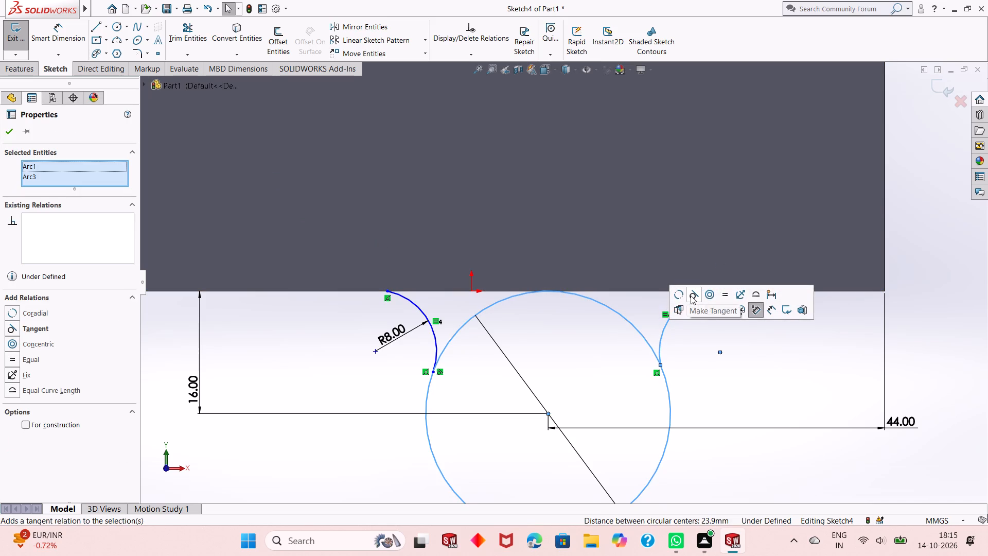
left_click(691, 296)
left_click(12, 136)
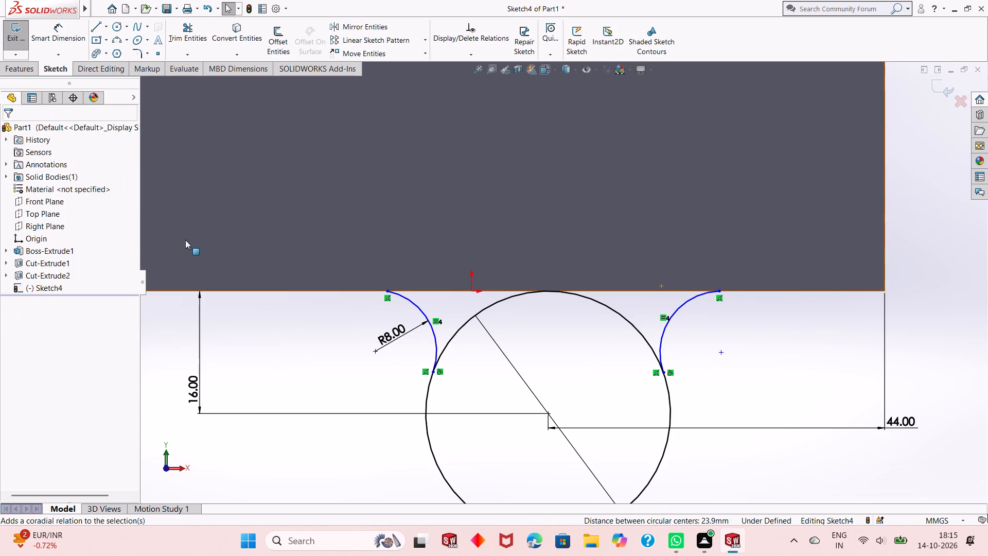
Make the left and right arcs each tangent to the block's bottom edge.
left_click(415, 305)
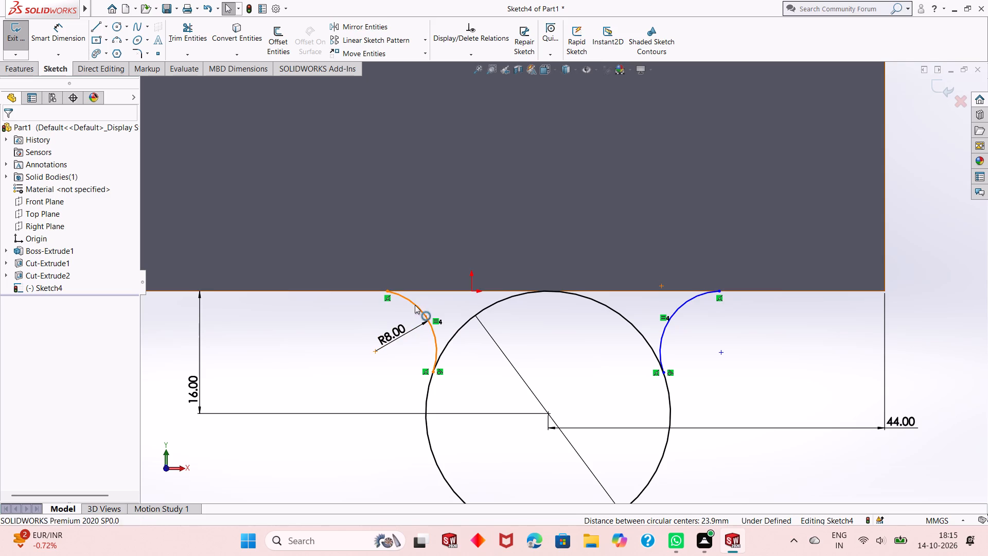
left_click(420, 289, "ctrl")
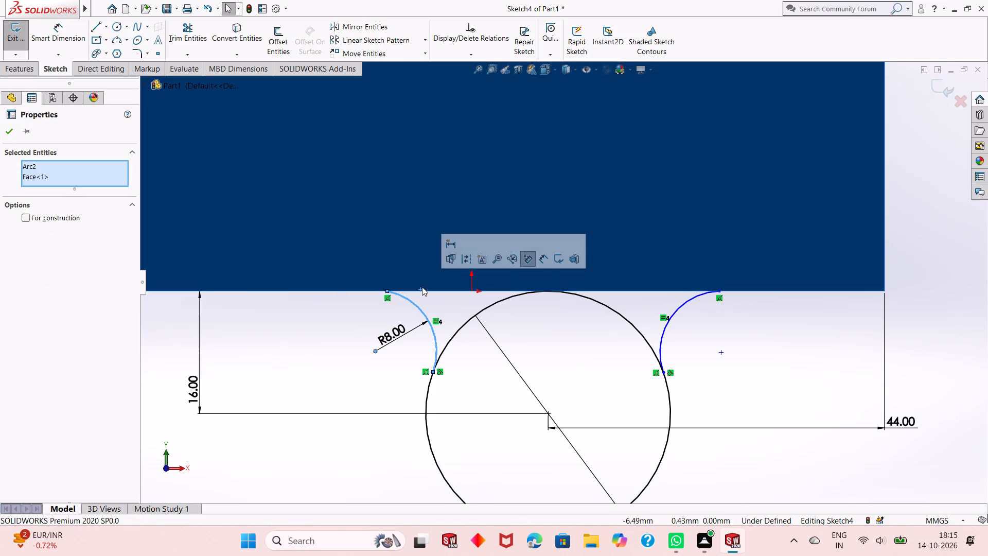
right_click(33, 179)
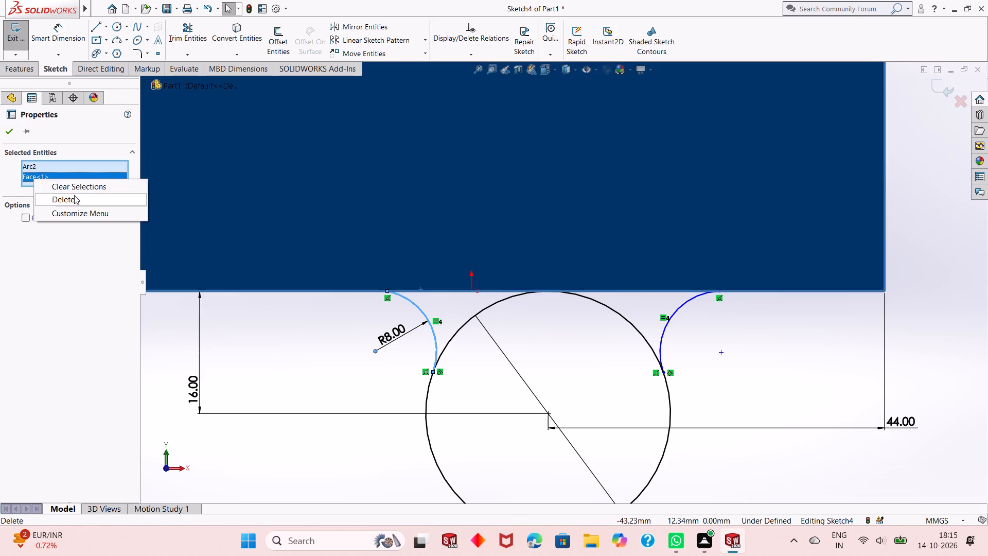
left_click(75, 197)
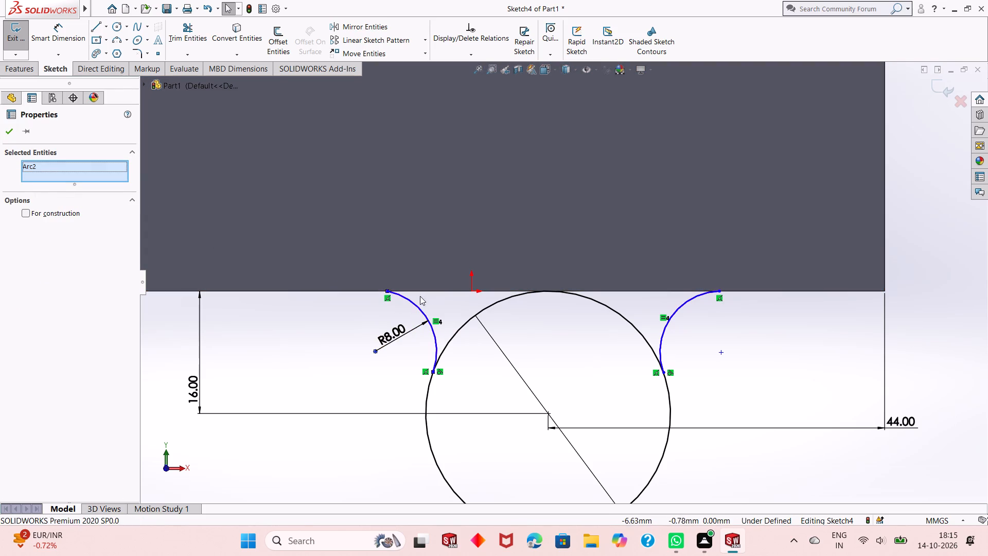
left_click(417, 291, "ctrl")
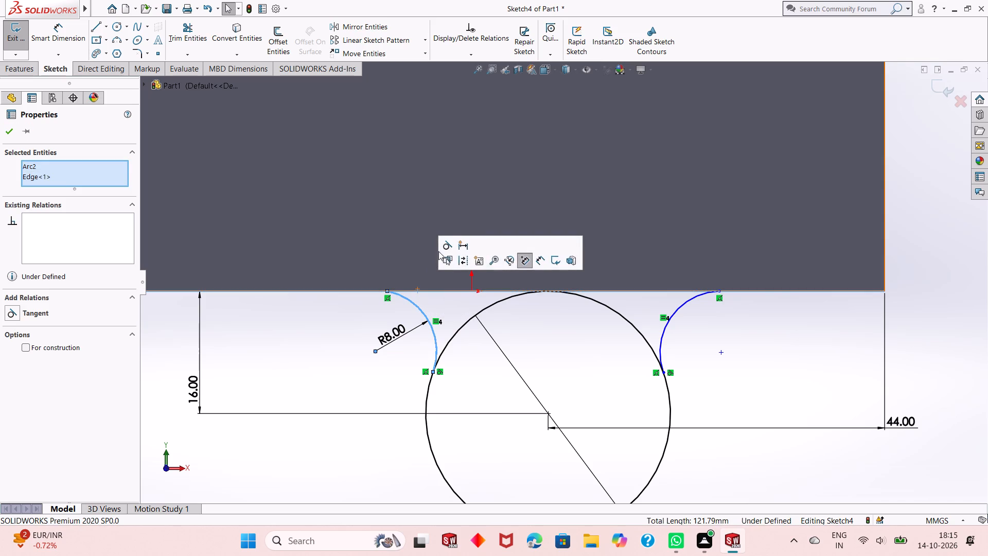
left_click(441, 246)
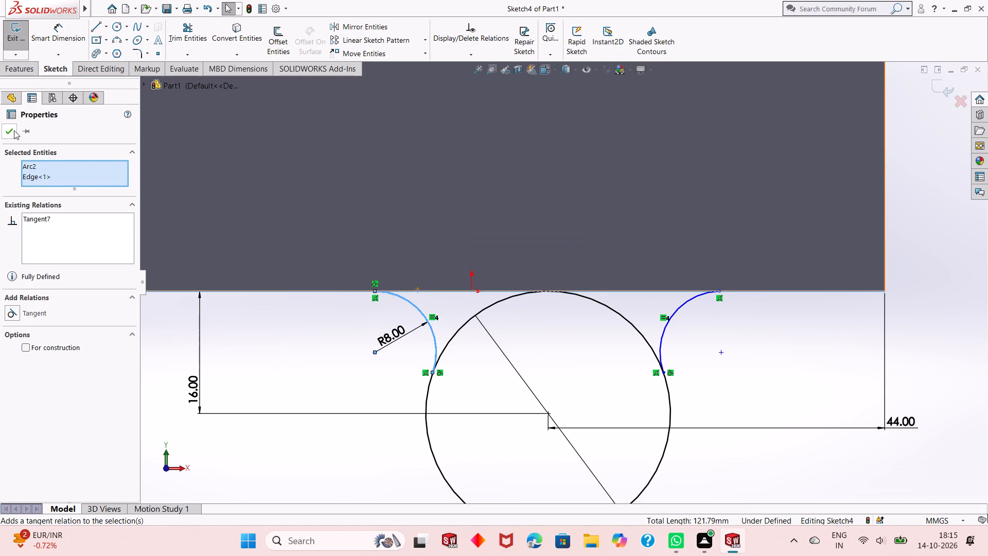
left_click(10, 128)
left_click(674, 310)
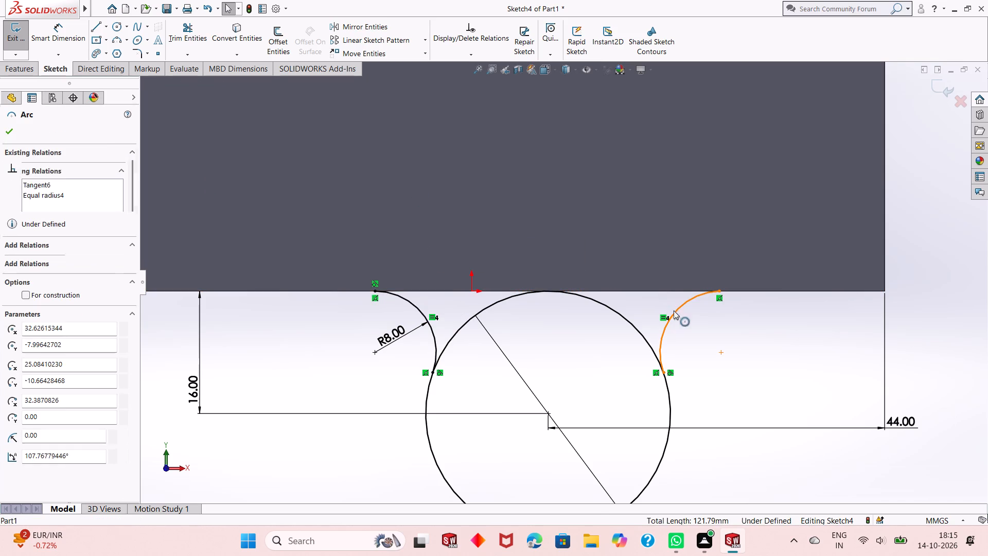
left_click(680, 290, "ctrl")
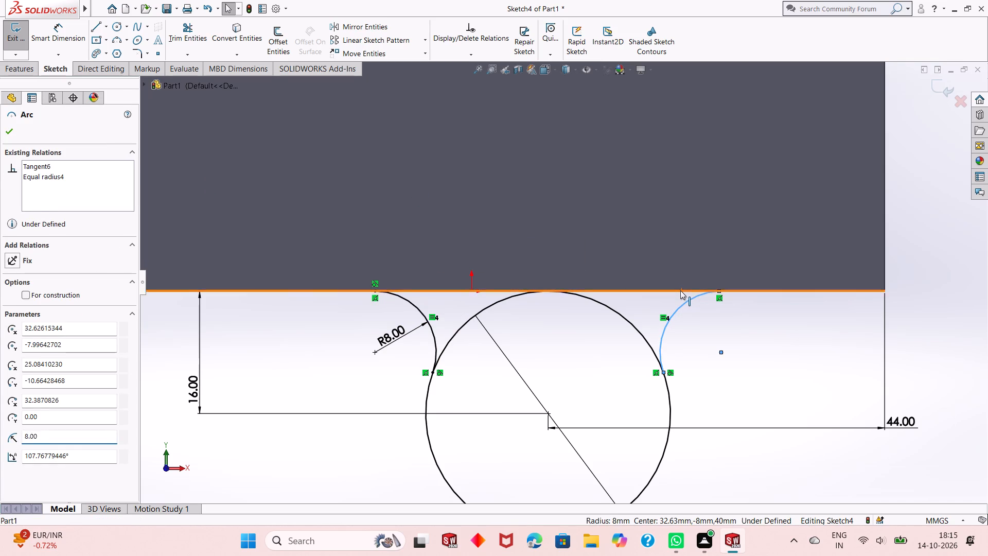
left_click(706, 246)
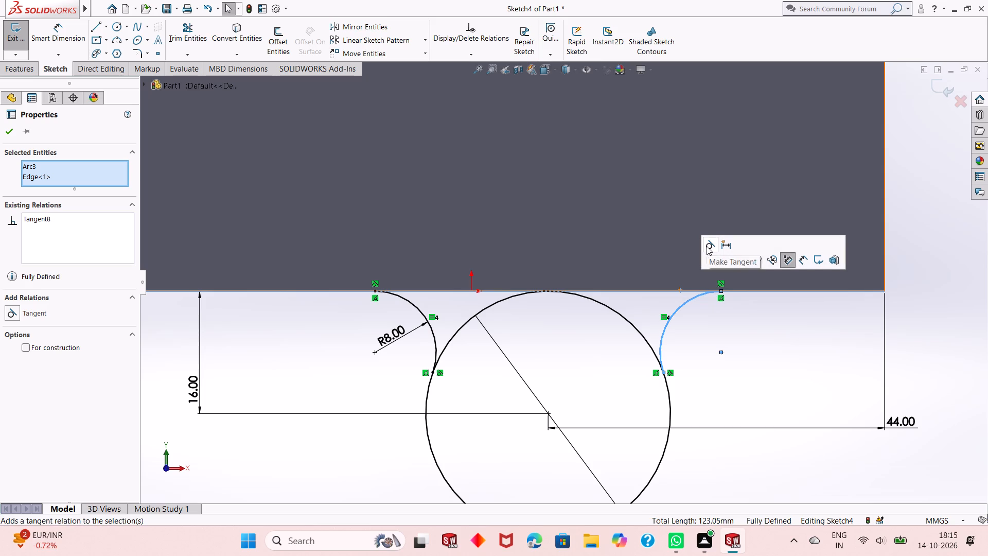
left_click(9, 132)
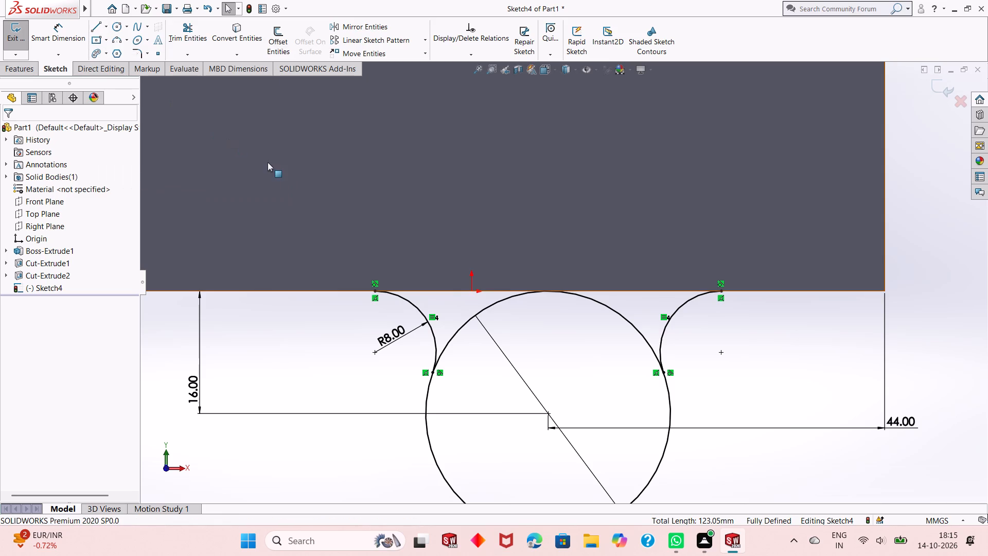
Trim away the upper part of the circle between the two arcs.
left_click(191, 36)
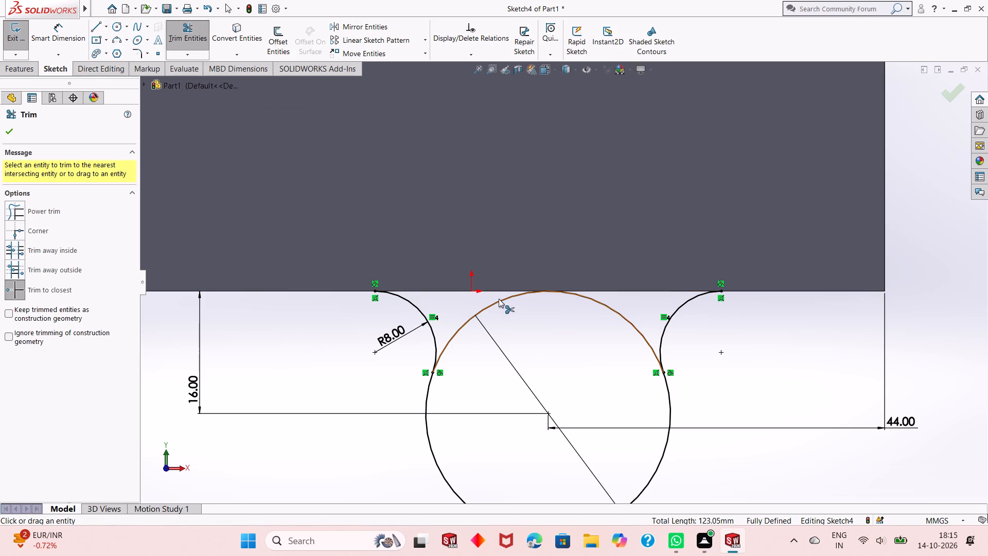
left_click(499, 299)
right_click(272, 331)
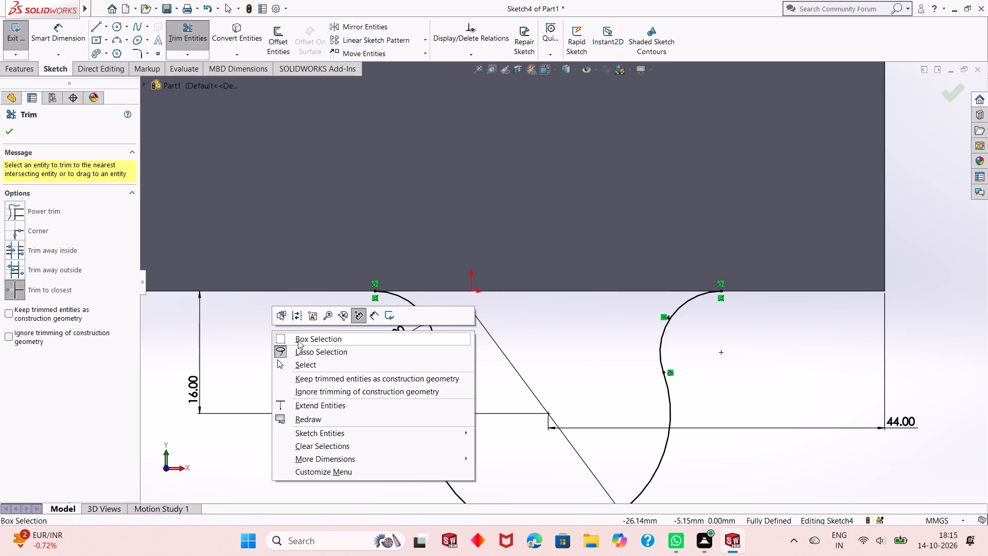
left_click(307, 362)
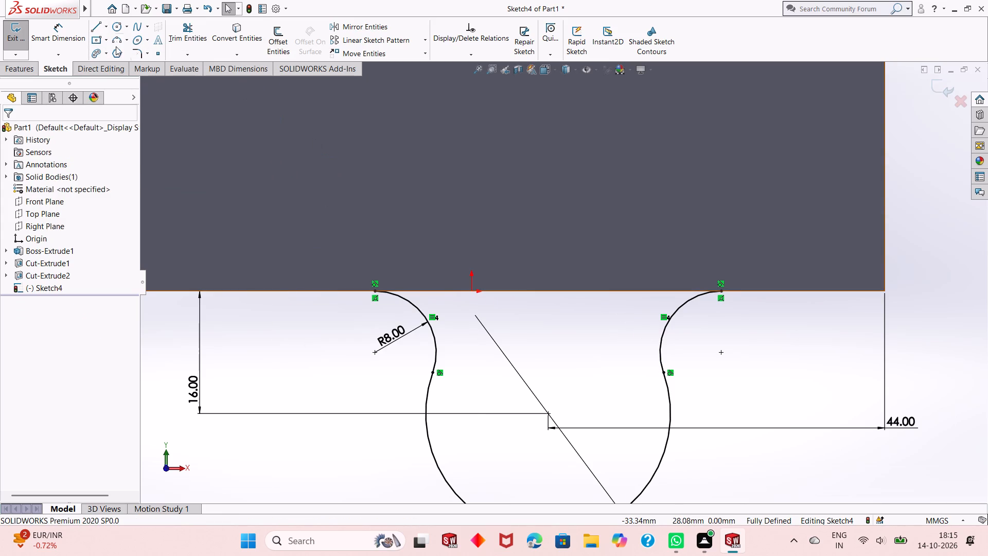
Close the profile with a horizontal line along the block's bottom edge, joining the outer ends of the two arcs.
left_click(98, 24)
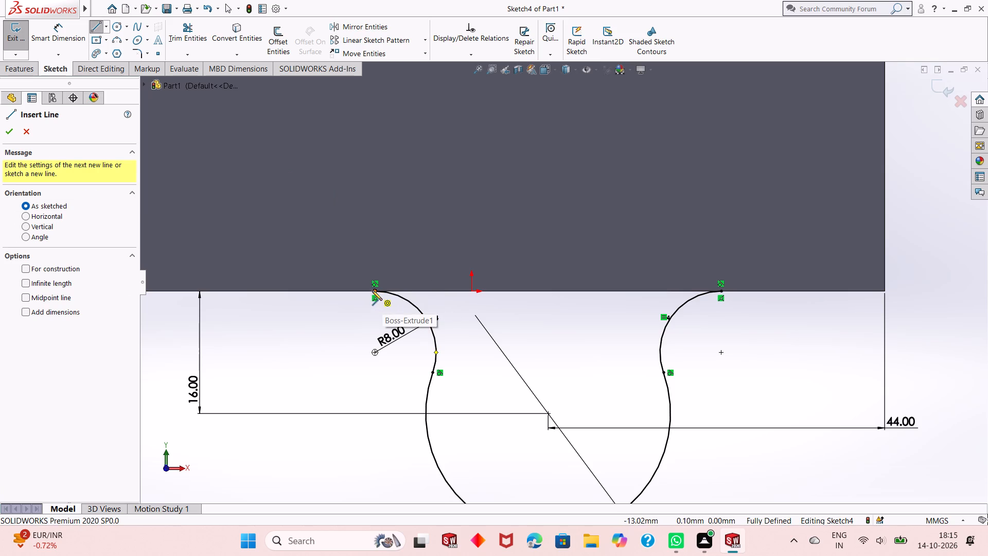
left_click(372, 290)
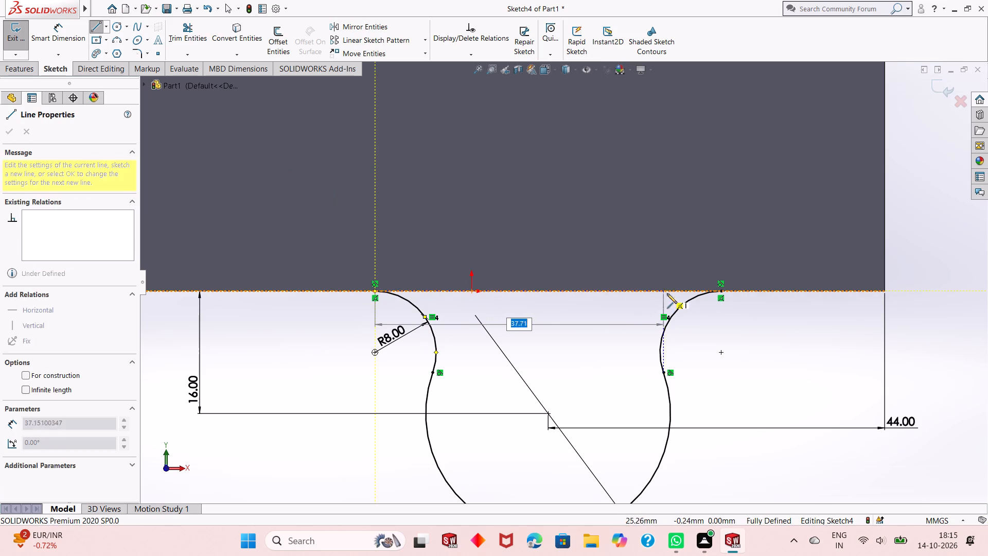
left_click(722, 292)
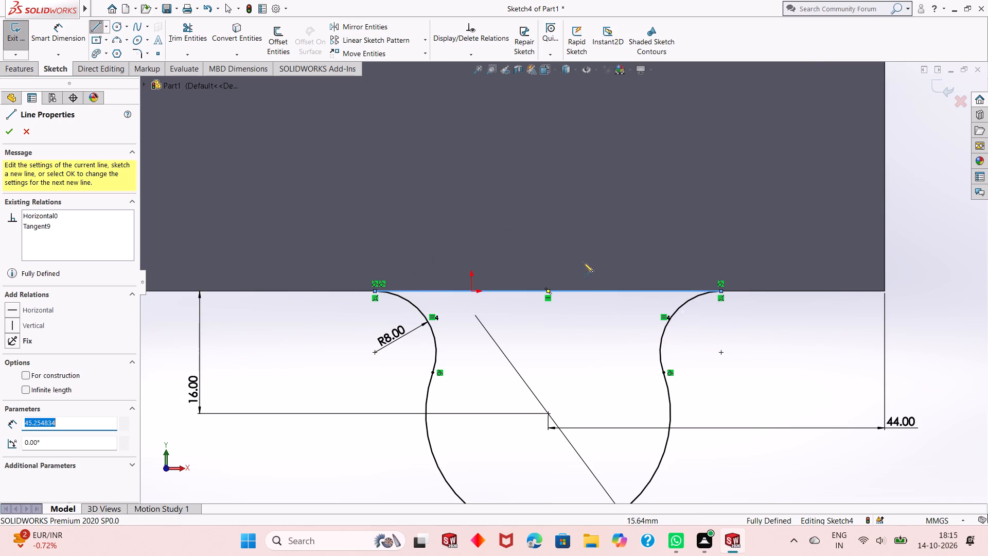
right_click(734, 365)
left_click(751, 374)
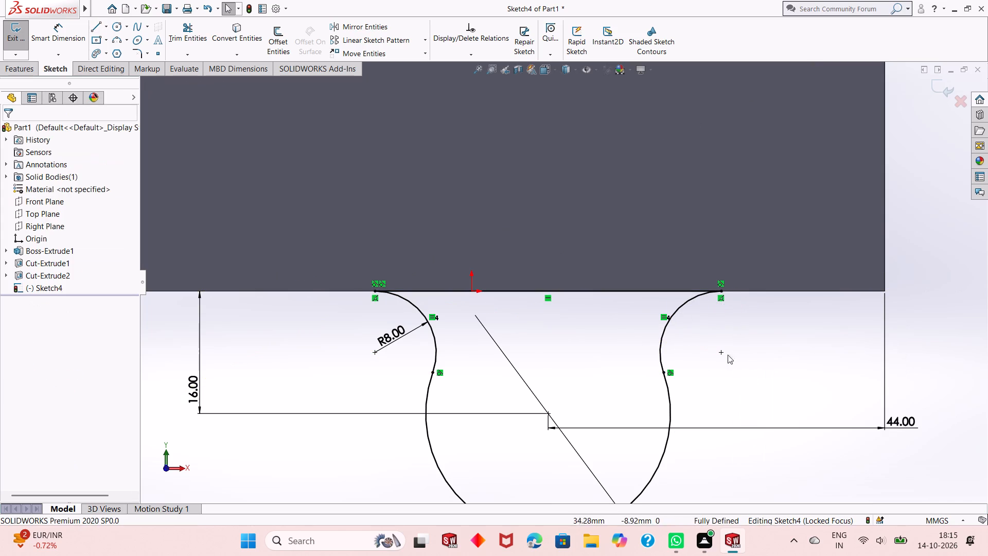
Extrude the closed profile as a boss to a blind depth of 80 mm in the reversed direction, beneath the block, merging the result.
scroll(592, 362, "up", 2)
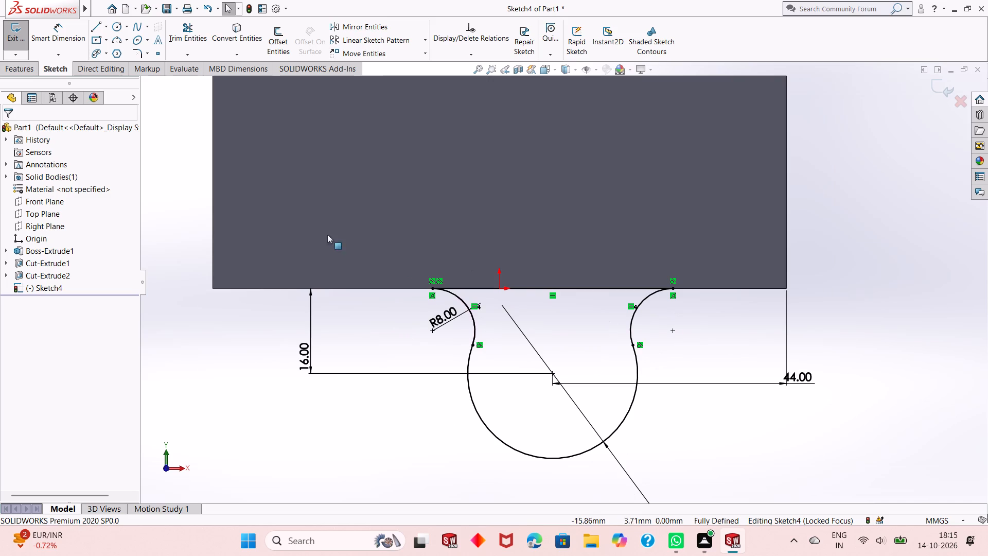
left_click(26, 73)
left_click(28, 59)
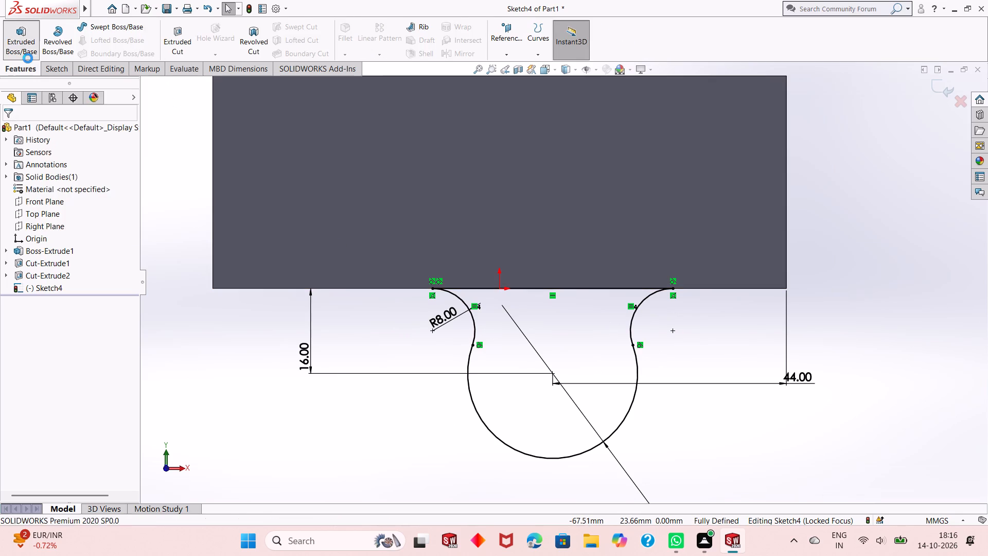
middle_click_drag(725, 391, 663, 407)
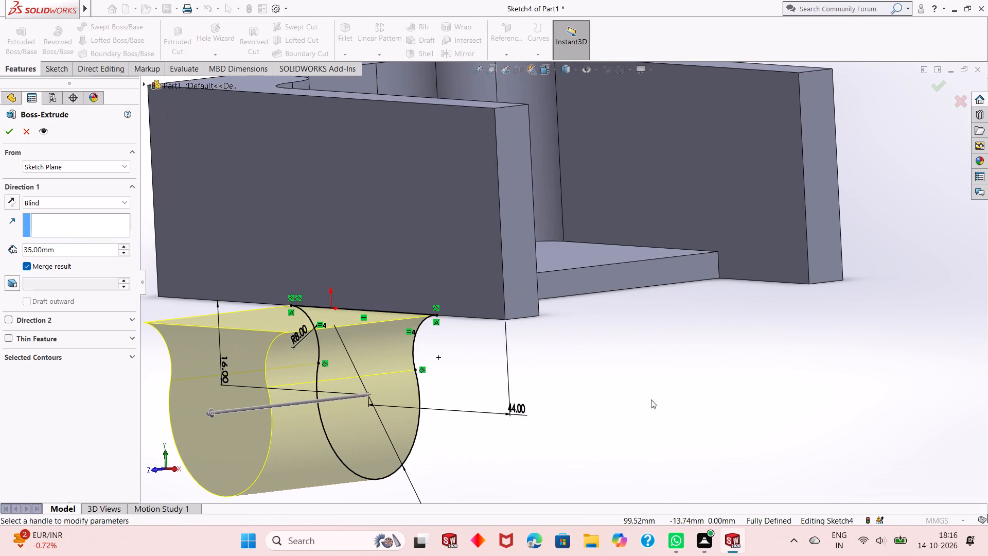
left_click(12, 204)
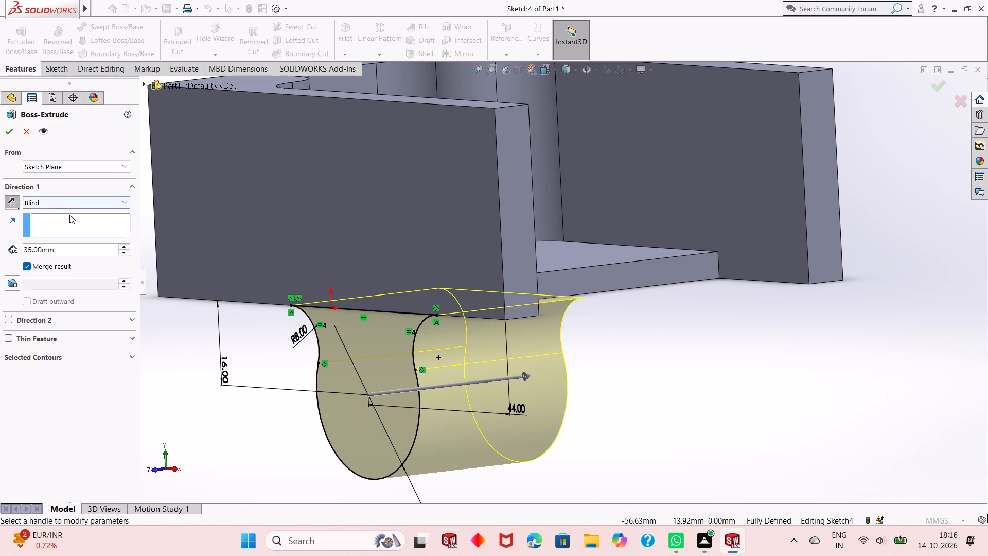
double_click(68, 252)
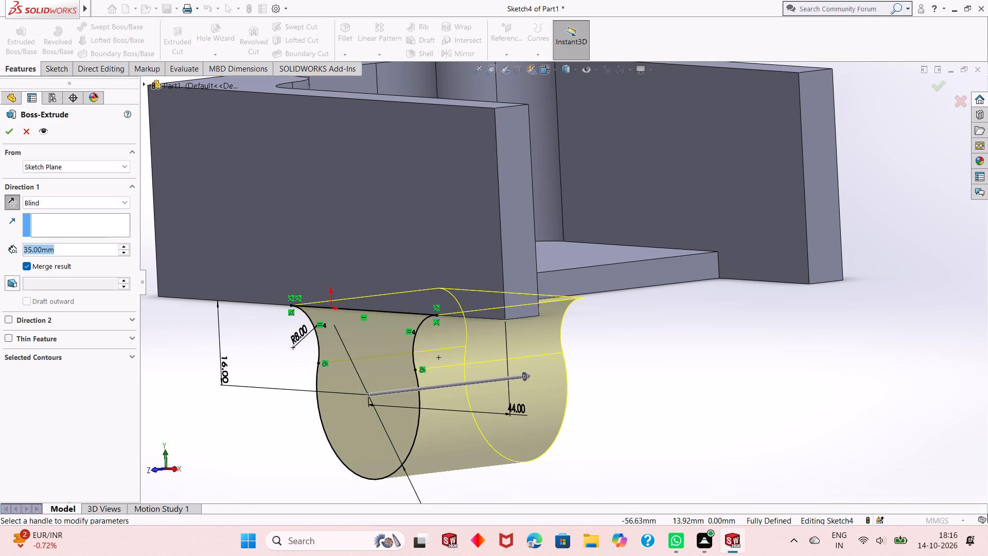
type("80")
key("Return")
middle_click_drag(630, 365, 631, 368)
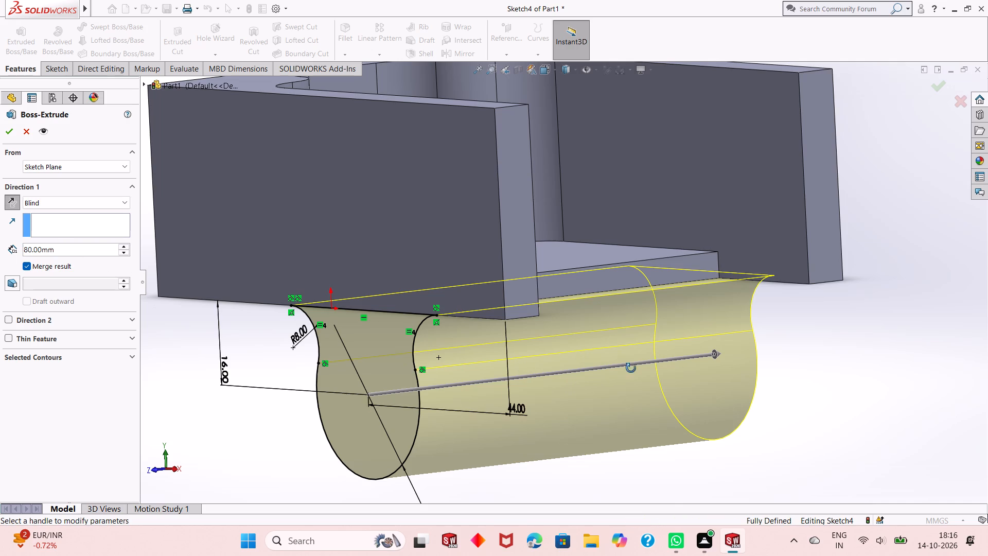
middle_click_drag(631, 368, 581, 384)
left_click(6, 135)
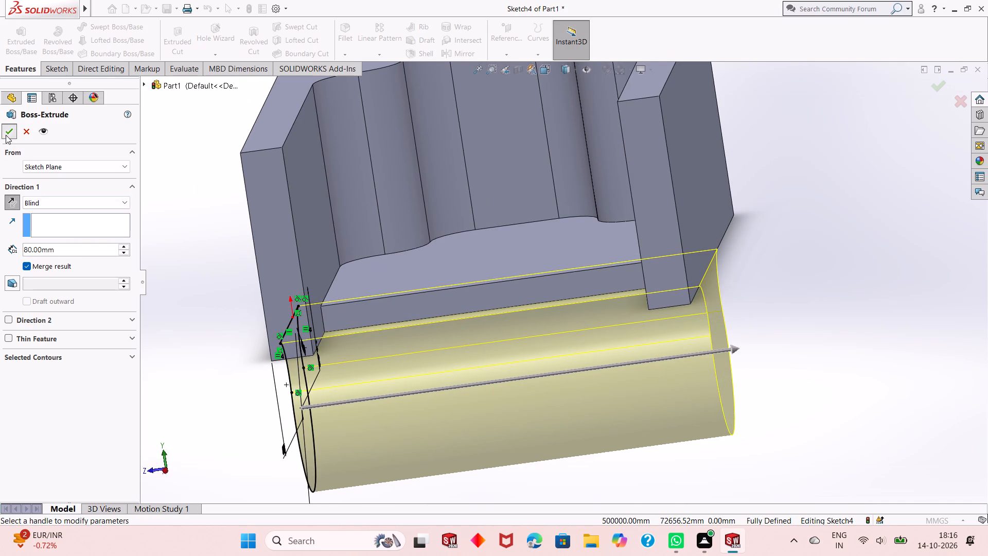
Inspect the extruded boss under the block and how it meets the open end of the pocket from several angles.
scroll(418, 322, "up", 2)
middle_click_drag(301, 345, 337, 311)
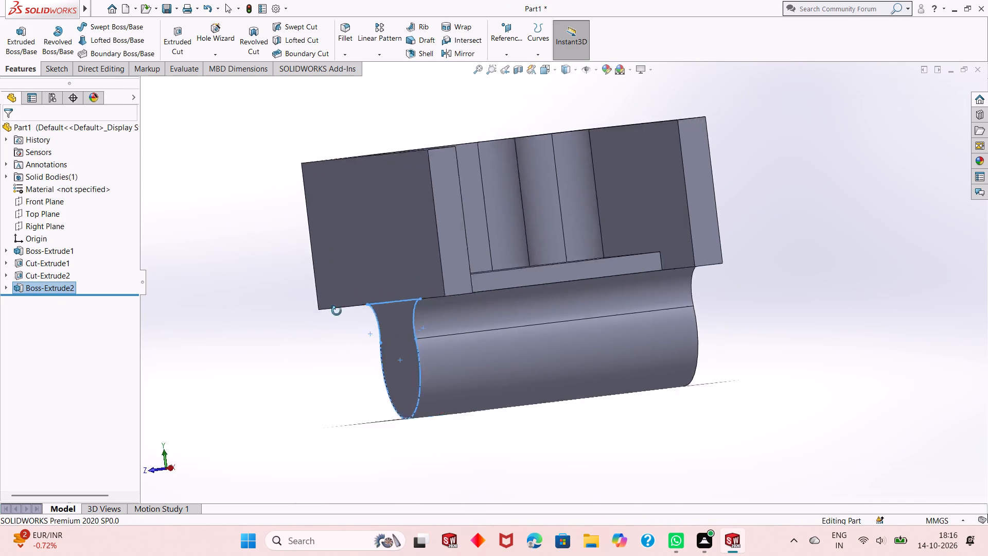
middle_click_drag(337, 311, 382, 356)
left_click(338, 386)
middle_click_drag(413, 274, 401, 332)
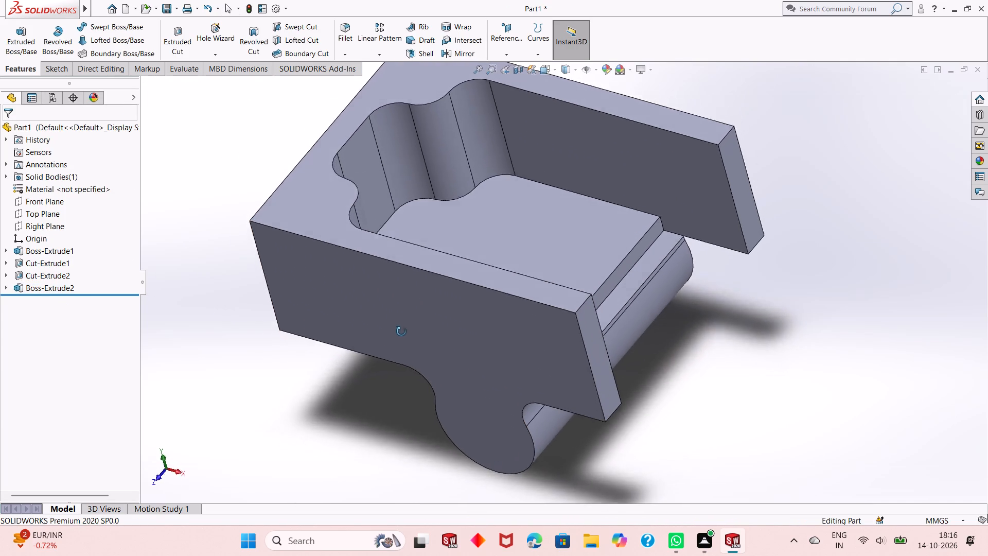
middle_click_drag(401, 332, 366, 239)
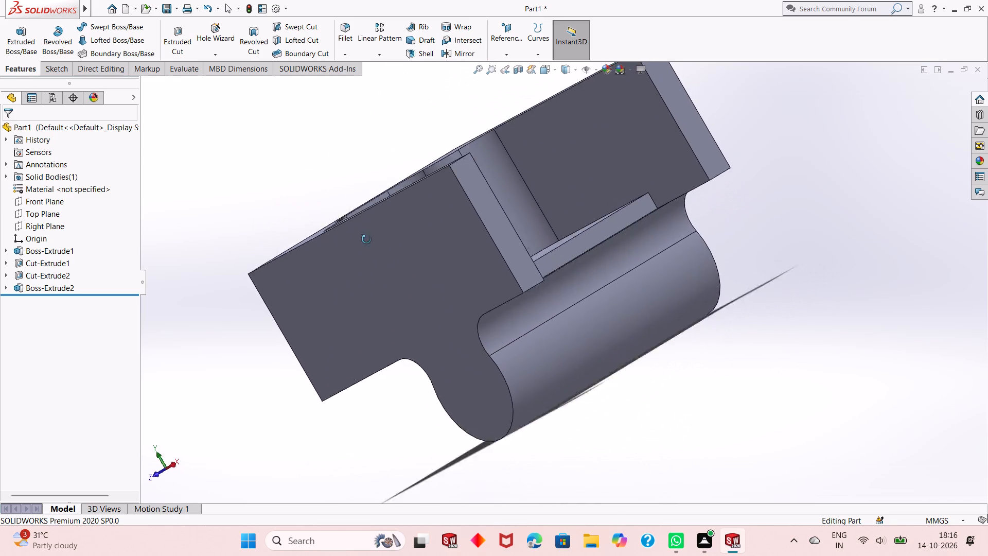
middle_click_drag(366, 239, 383, 342)
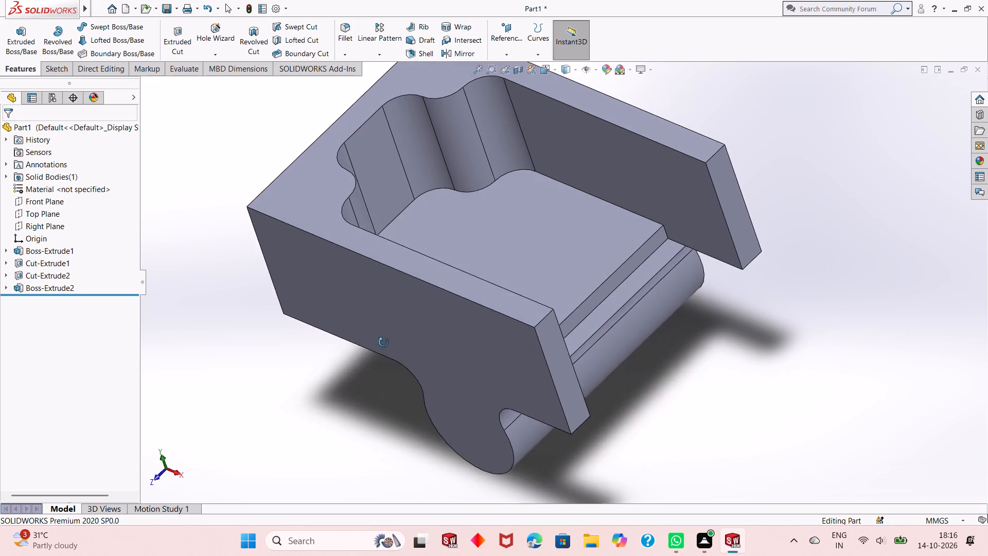
middle_click_drag(383, 342, 384, 343)
scroll(491, 252, "down", 2)
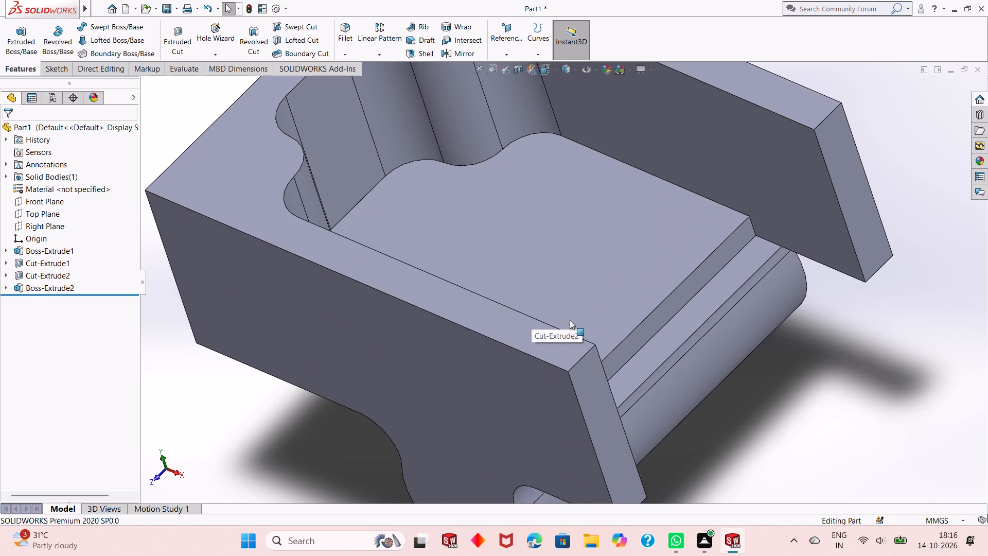
middle_click_drag(577, 304, 606, 173)
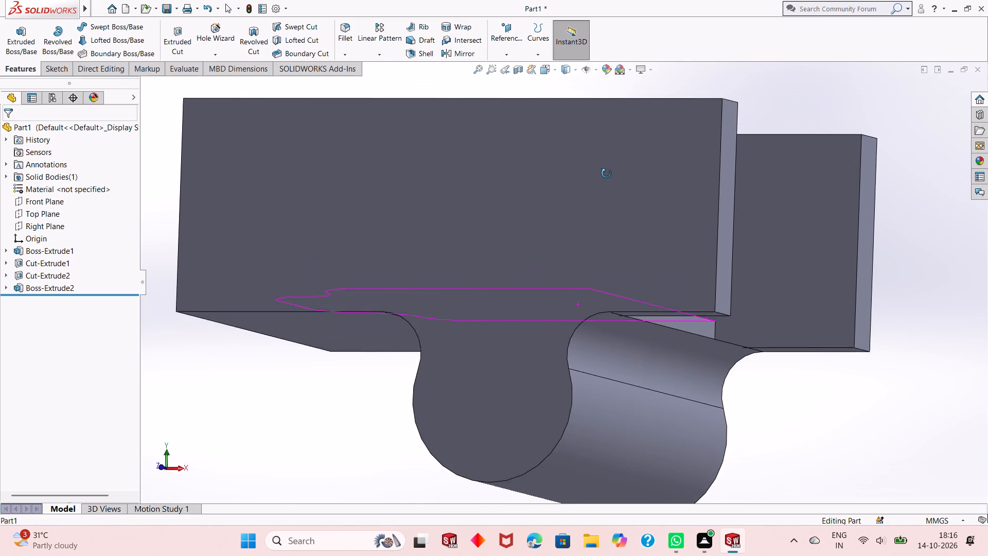
middle_click_drag(606, 173, 596, 388)
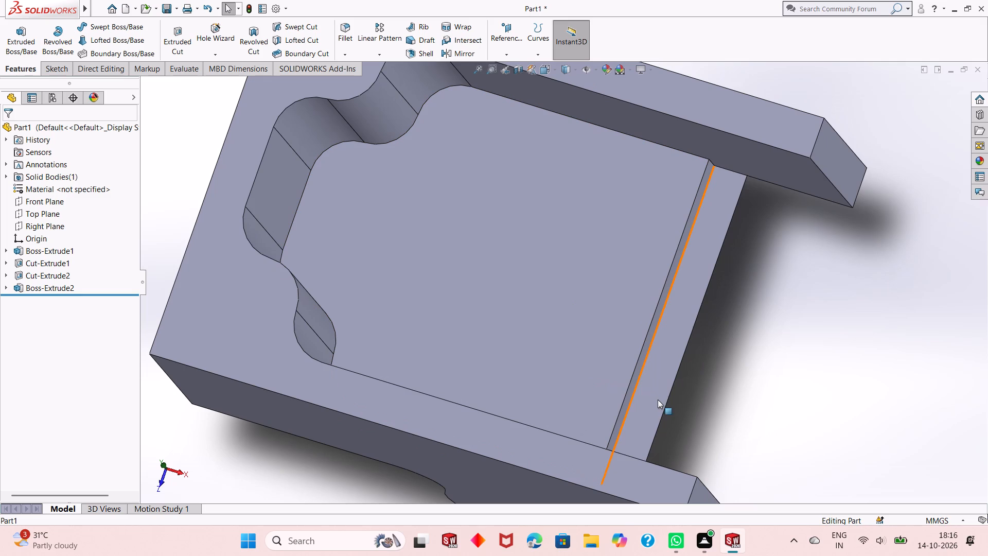
Start a sketch on the boss's narrow flat top face exposed beyond the pocket floor, between the two side walls.
left_click(658, 399)
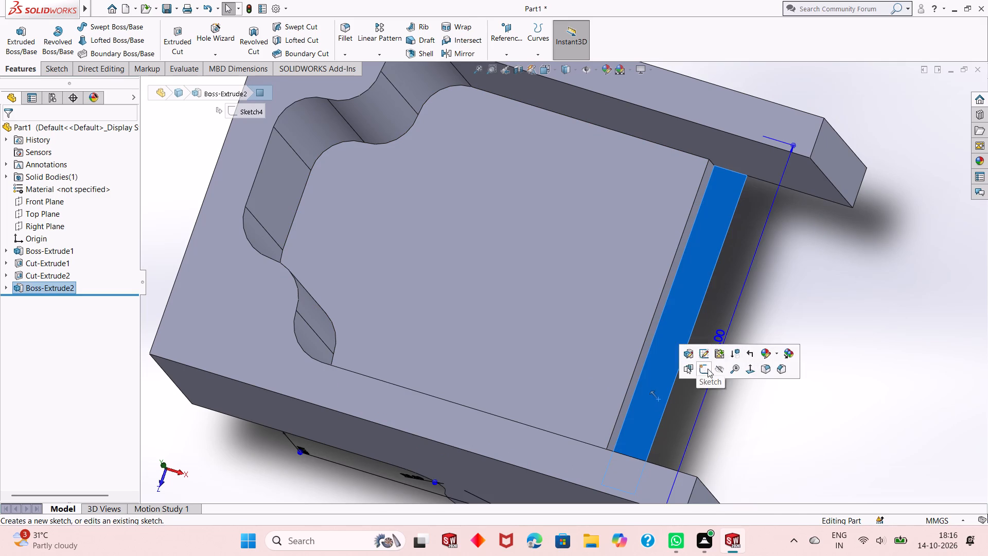
left_click(708, 369)
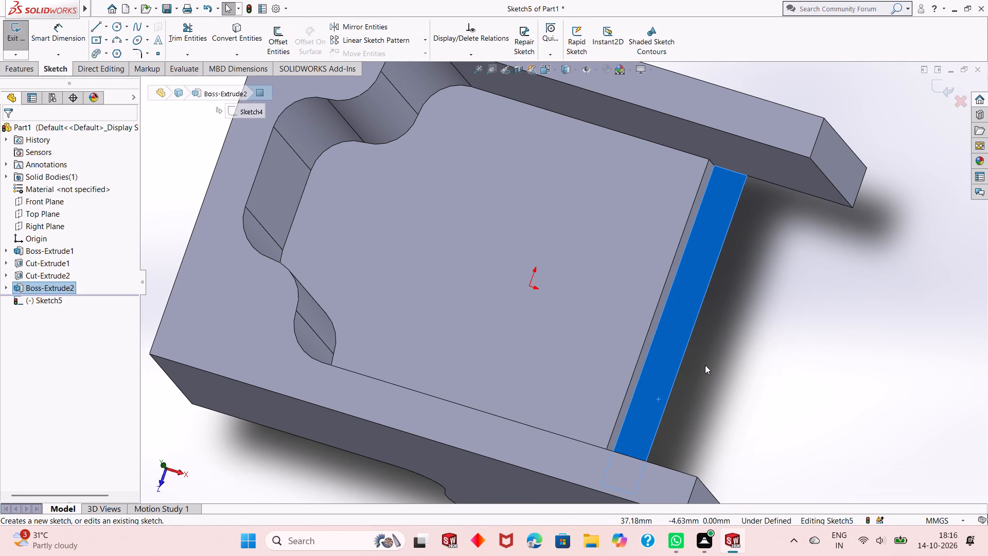
key("ctrl+8")
scroll(717, 316, "down", 3)
key("Escape")
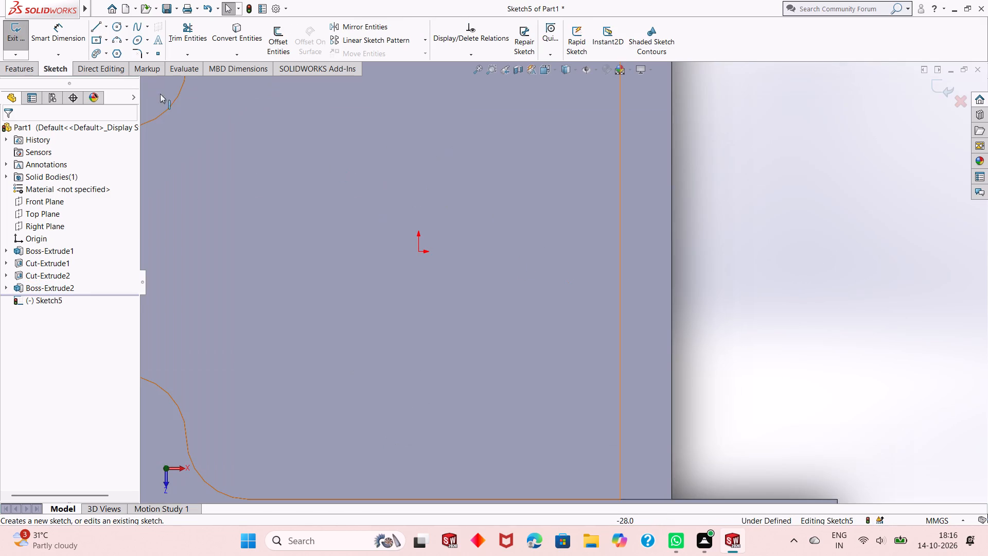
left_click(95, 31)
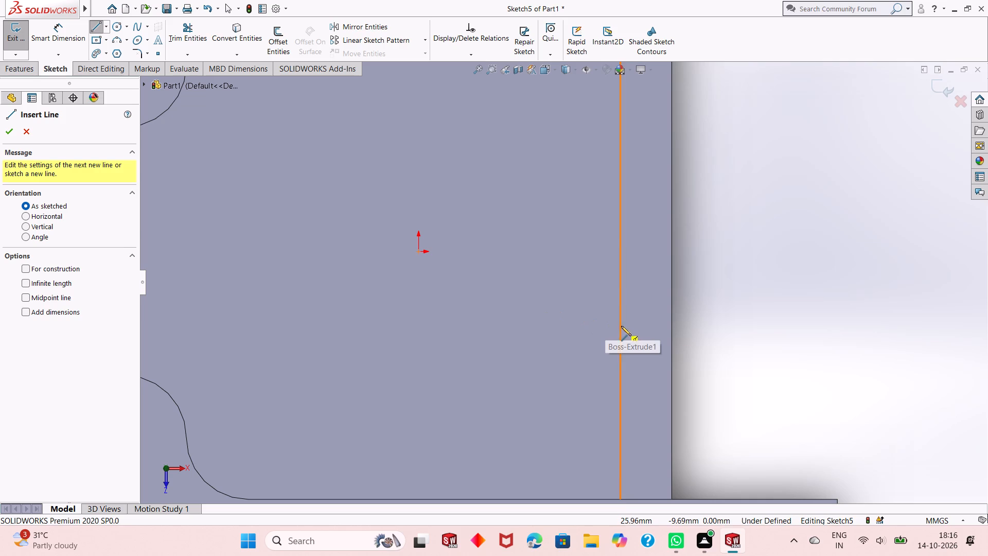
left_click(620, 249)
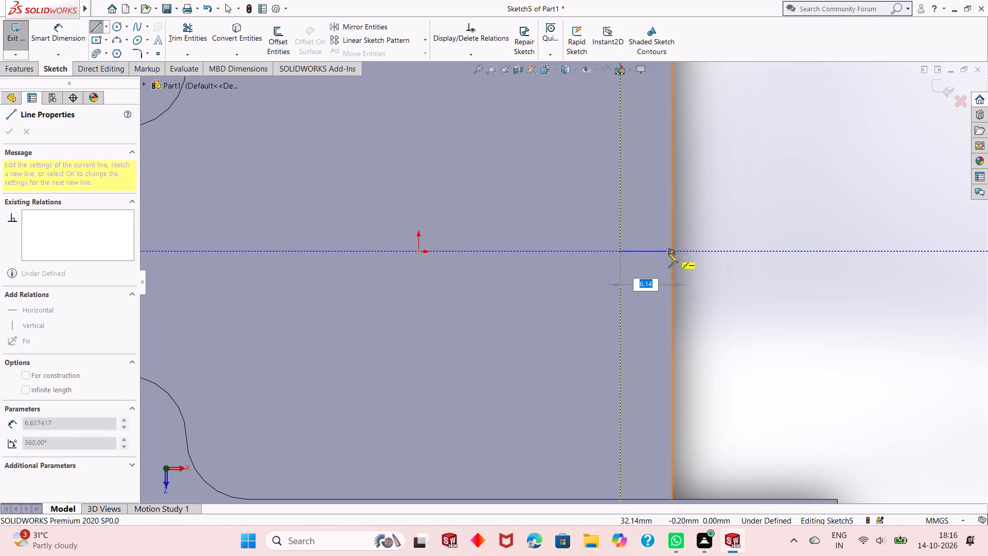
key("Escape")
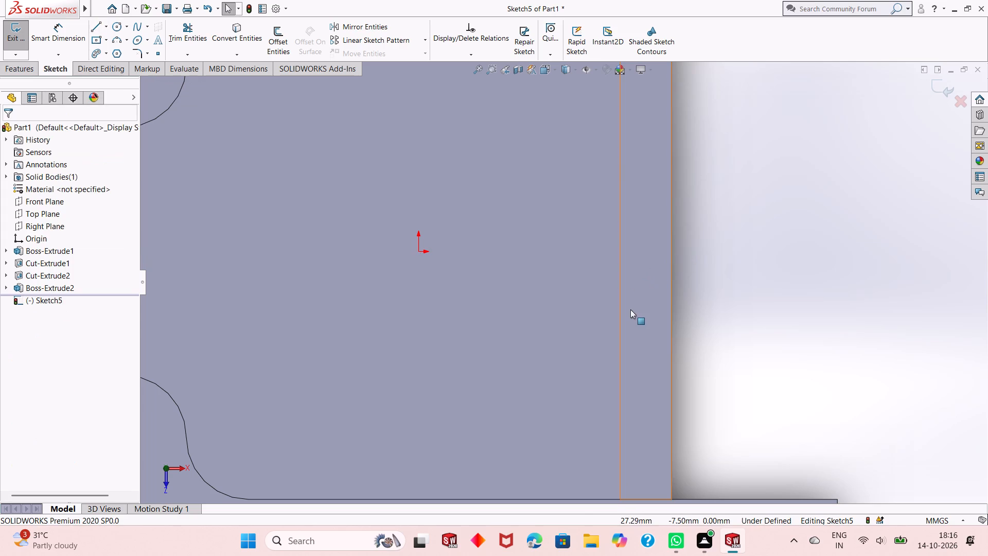
Examine the exposed ledge, the cylindrical boss and the side walls from several angles with the new sketch open.
middle_click_drag(630, 309, 610, 284)
scroll(544, 364, "up", 3)
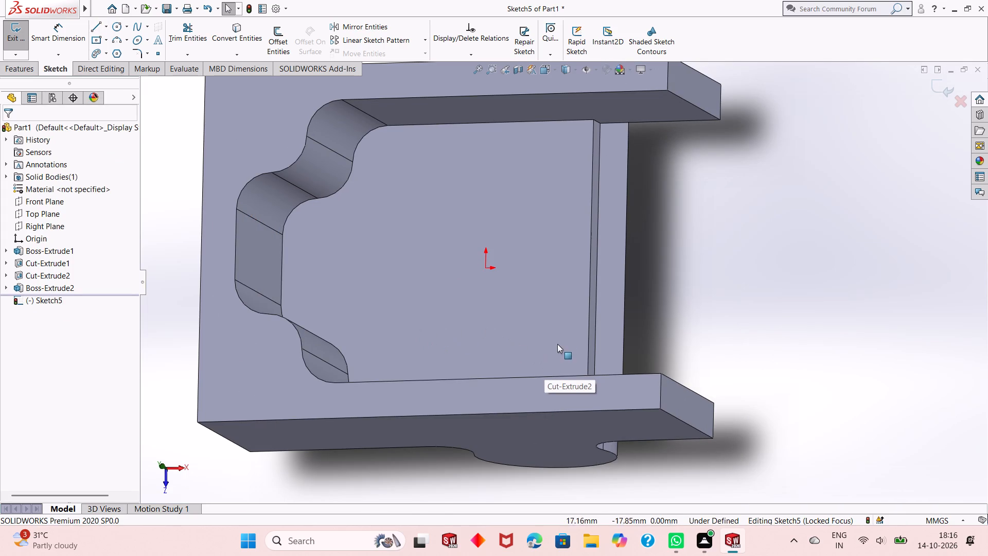
middle_click_drag(634, 339, 545, 397)
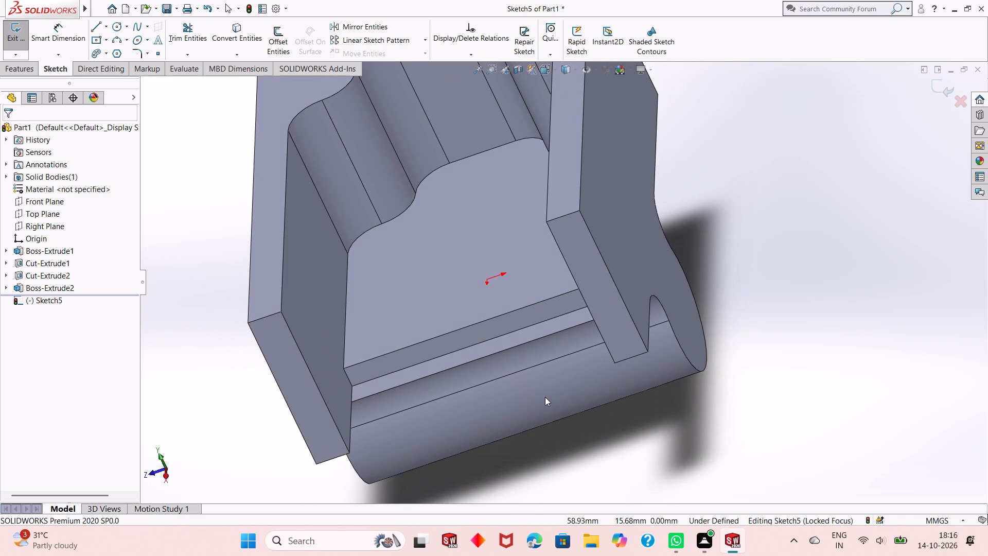
scroll(539, 360, "down", 2)
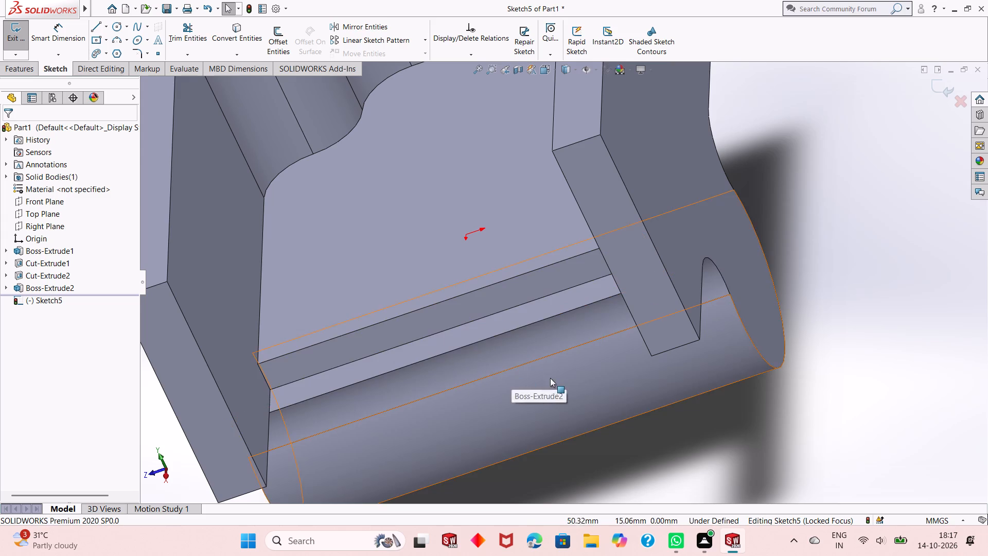
middle_click_drag(550, 378, 621, 388)
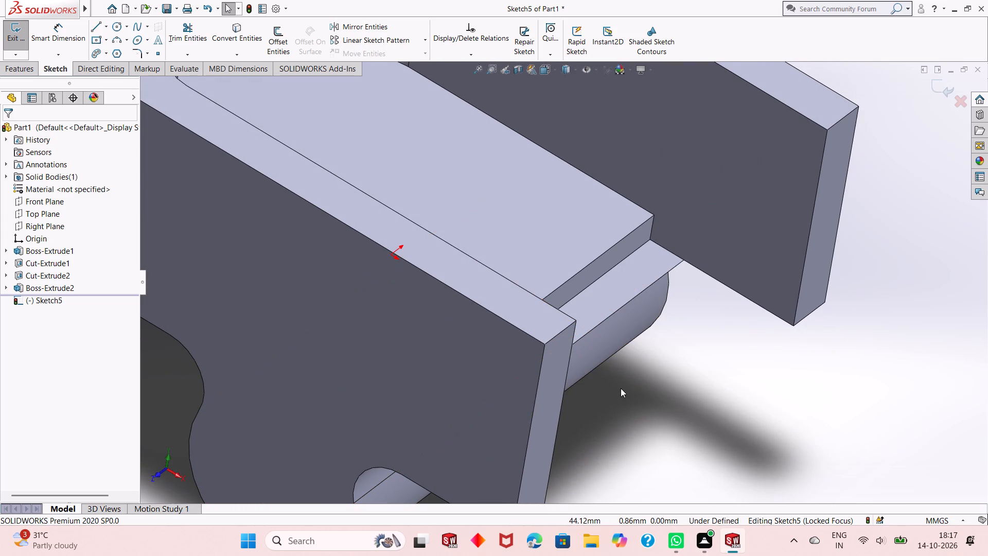
middle_click_drag(606, 414, 593, 350)
scroll(591, 374, "up", 3)
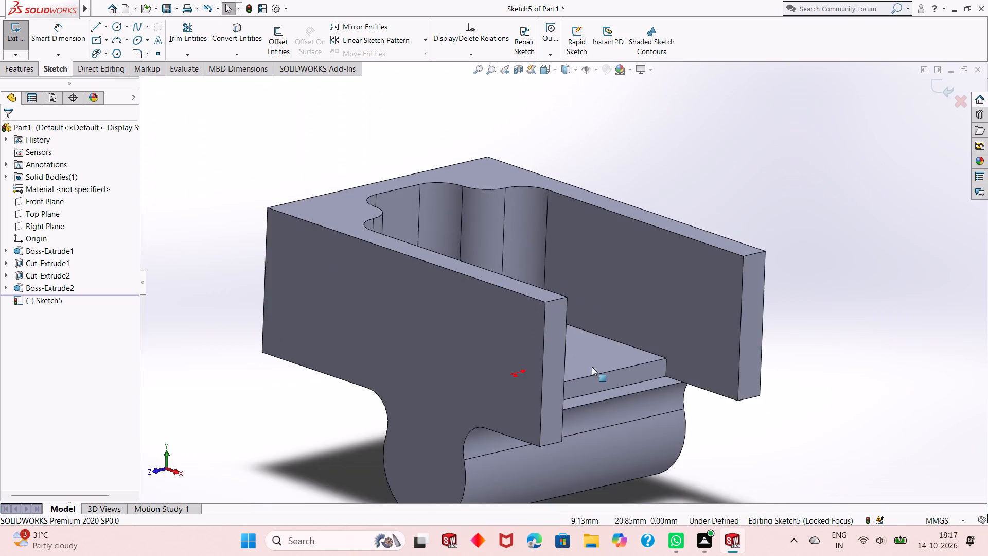
scroll(592, 367, "up", 3)
middle_click_drag(617, 352, 621, 360)
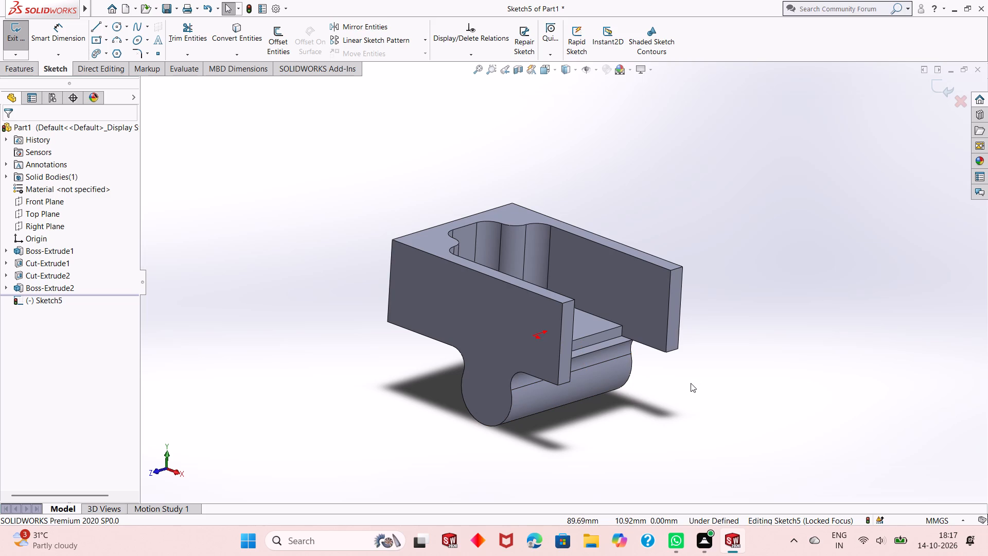
middle_click_drag(686, 388, 689, 394)
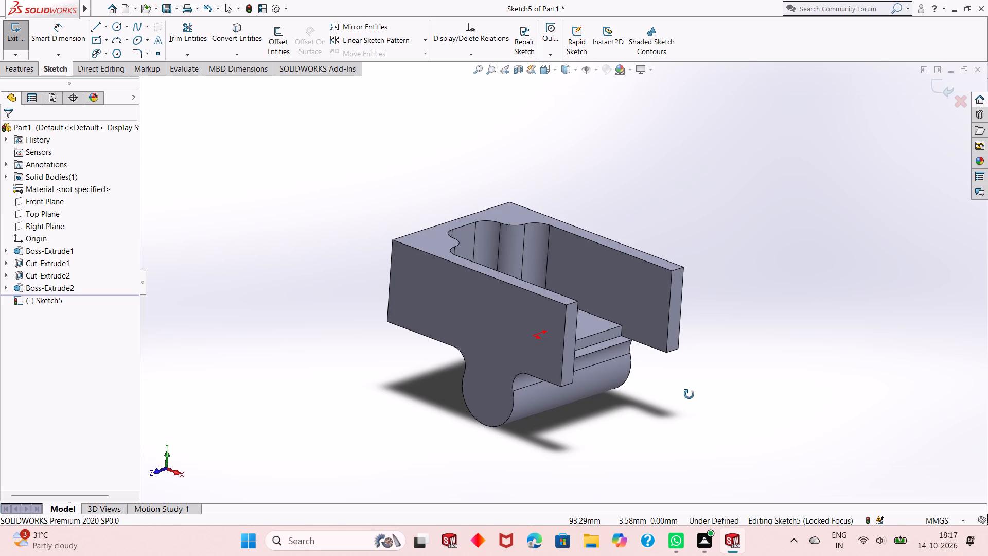
middle_click_drag(689, 394, 690, 416)
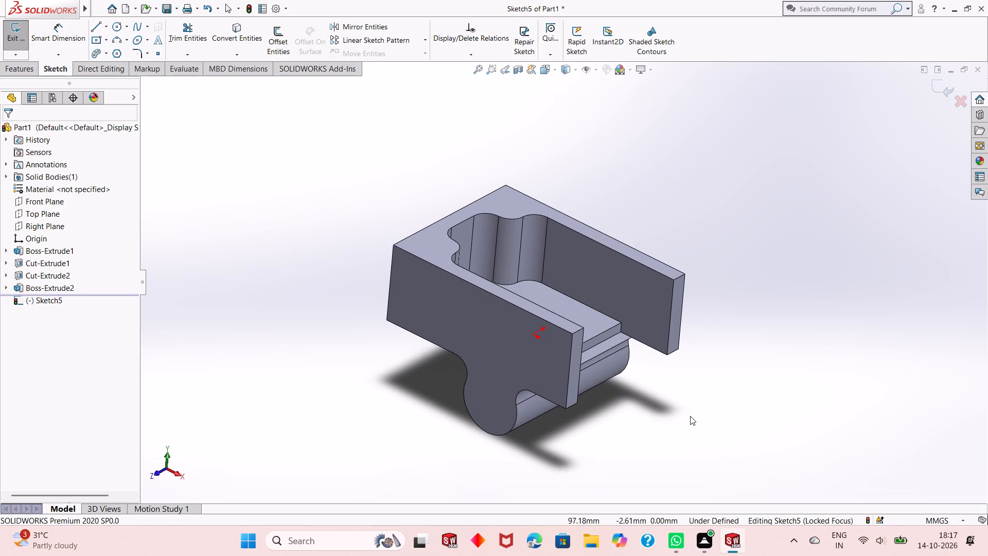
middle_click_drag(690, 416, 689, 416)
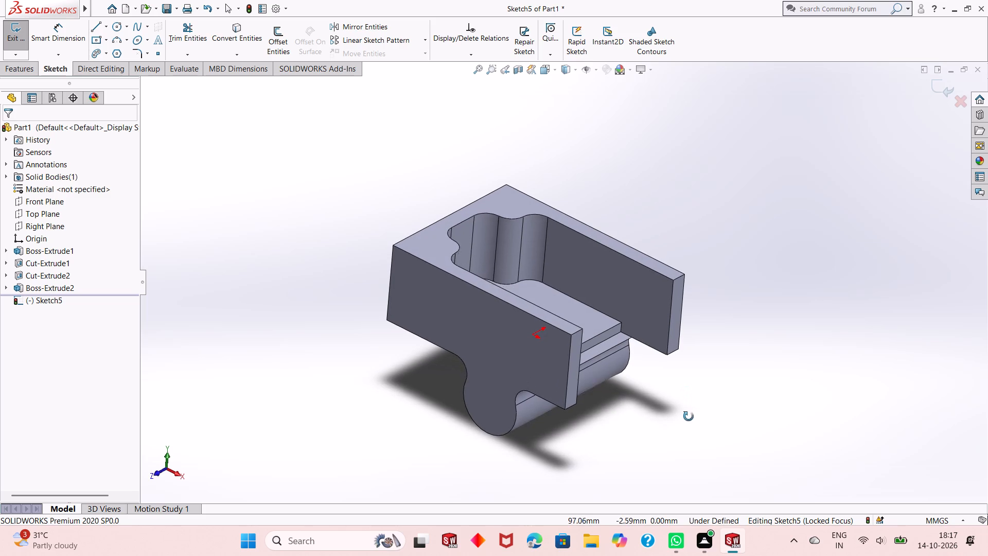
middle_click_drag(689, 416, 689, 398)
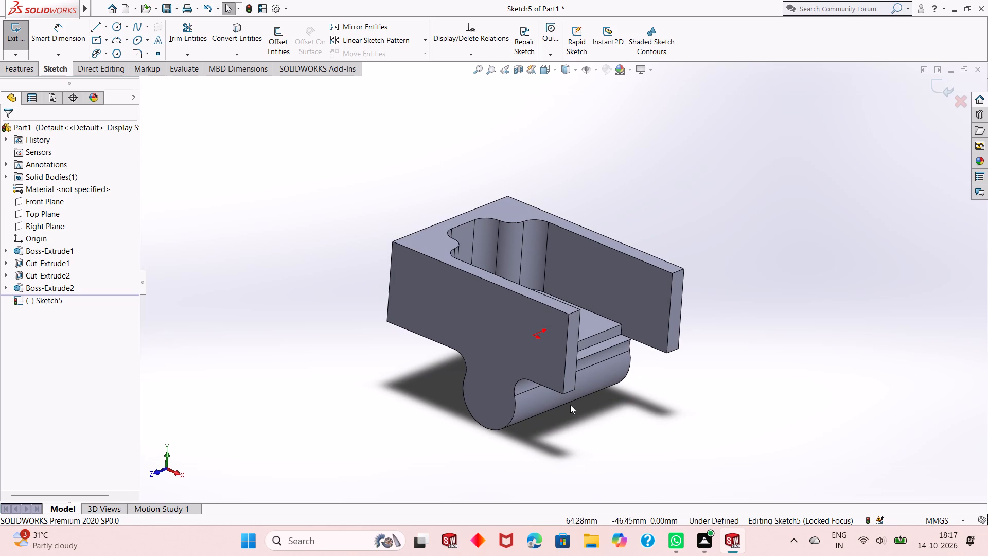
scroll(570, 398, "up", 1)
middle_click_drag(580, 378, 596, 365)
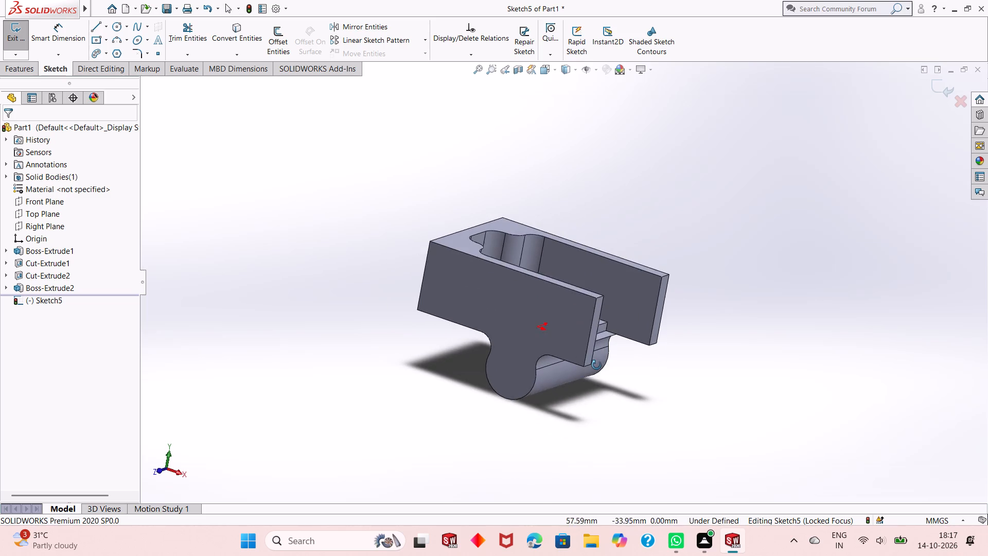
Undo the empty sketch started on the boss's exposed ledge.
middle_click_drag(596, 365, 598, 362)
scroll(558, 331, "down", 2)
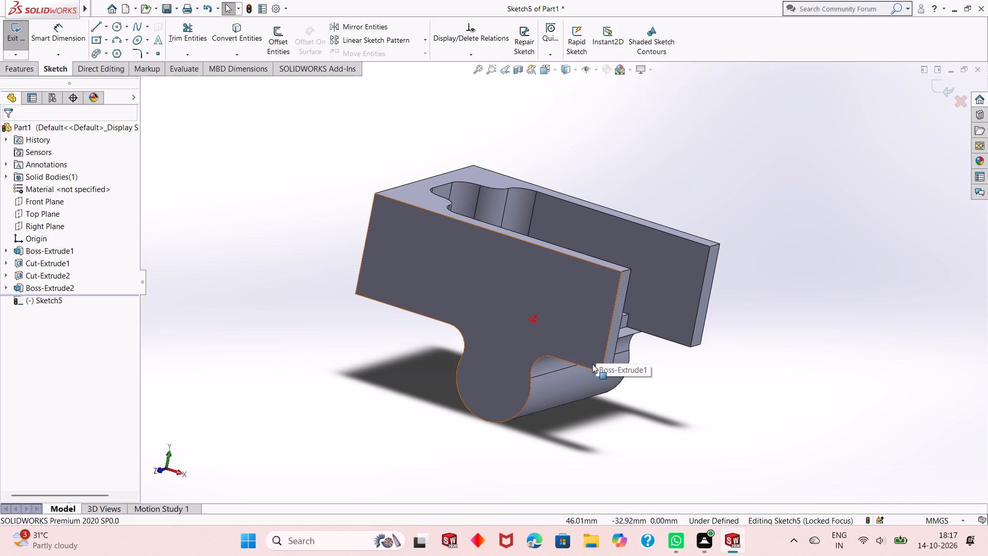
left_click(576, 307)
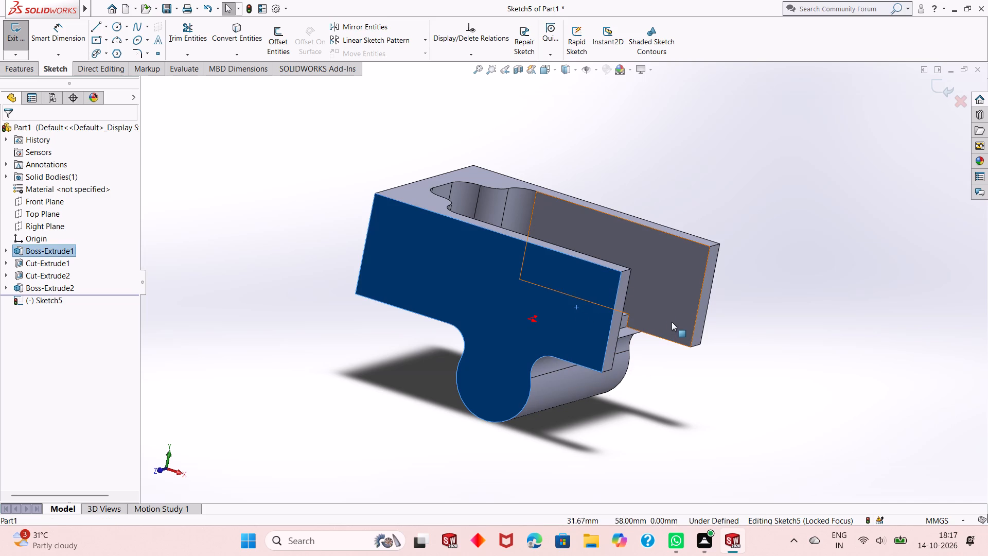
key("Escape")
key("ctrl+z")
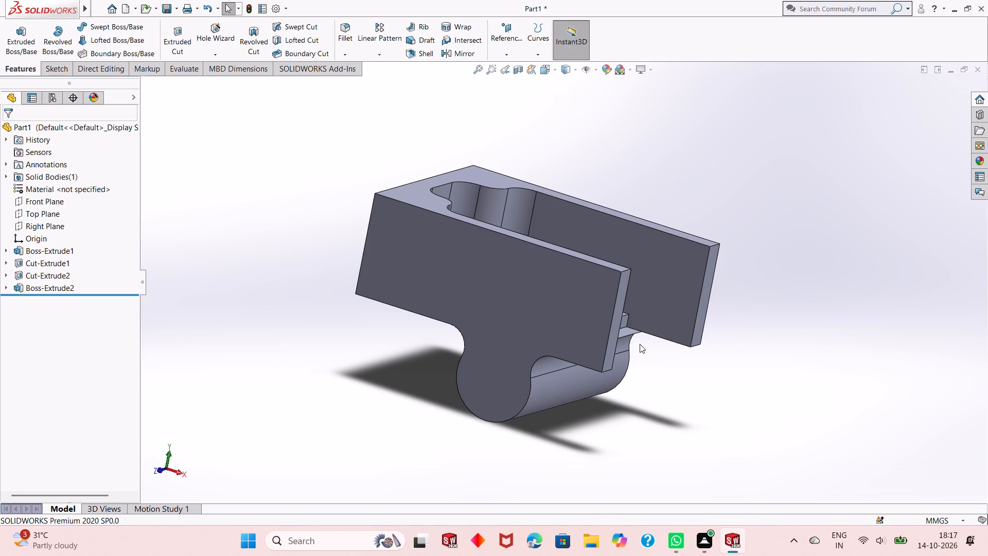
Start a sketch on the outer face of the block's long side wall, flush with the boss's end, and view it face-on.
left_click(599, 312)
left_click(644, 285)
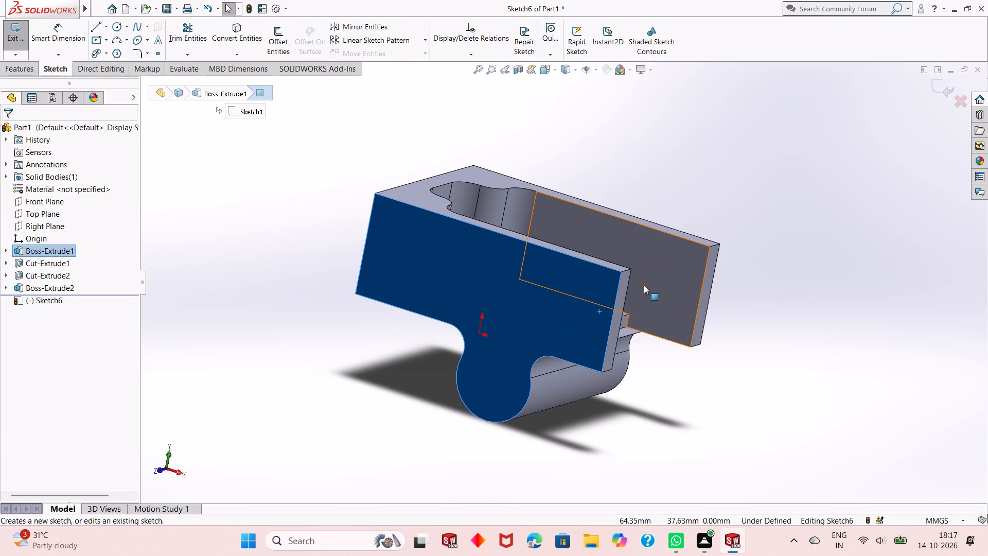
key("ctrl+8")
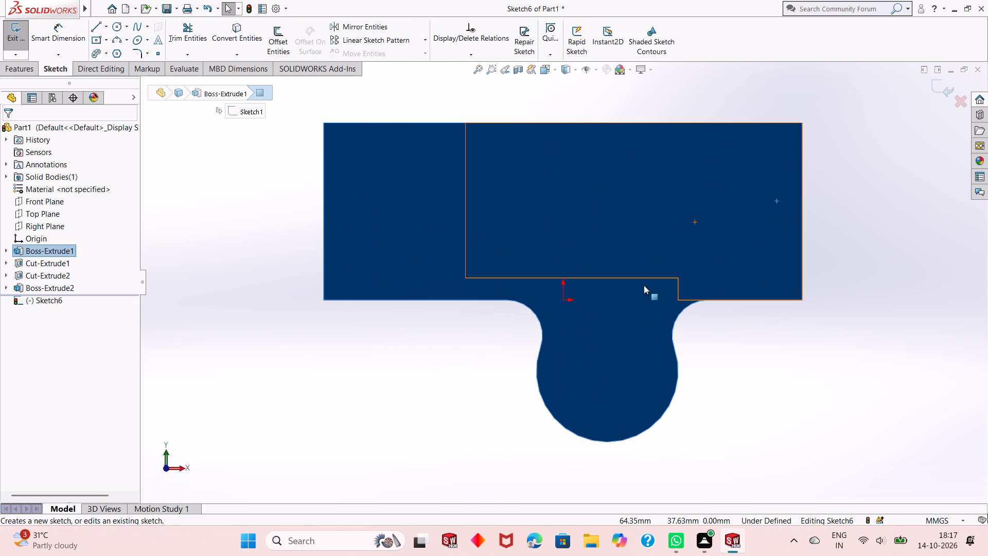
key("Escape")
scroll(617, 349, "up", 4)
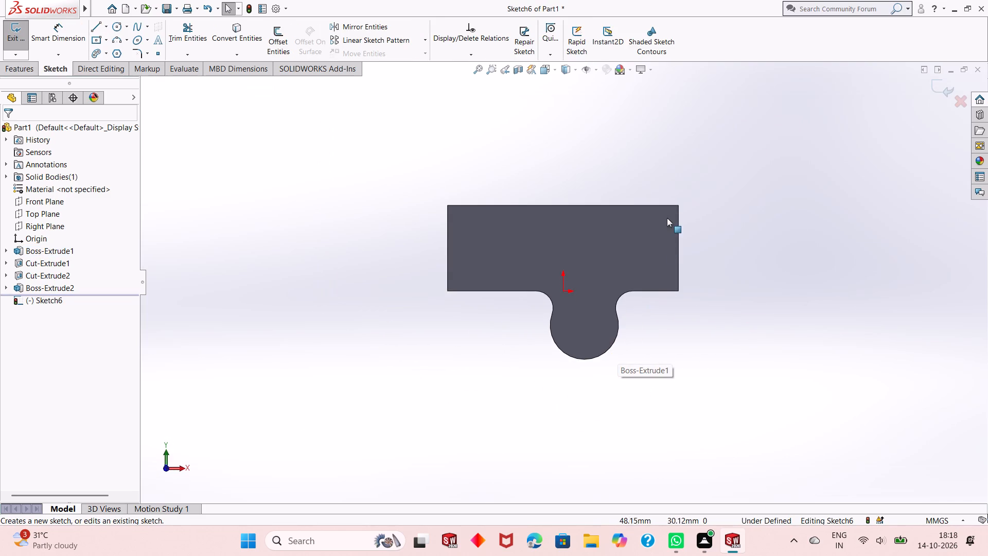
scroll(667, 212, "down", 2)
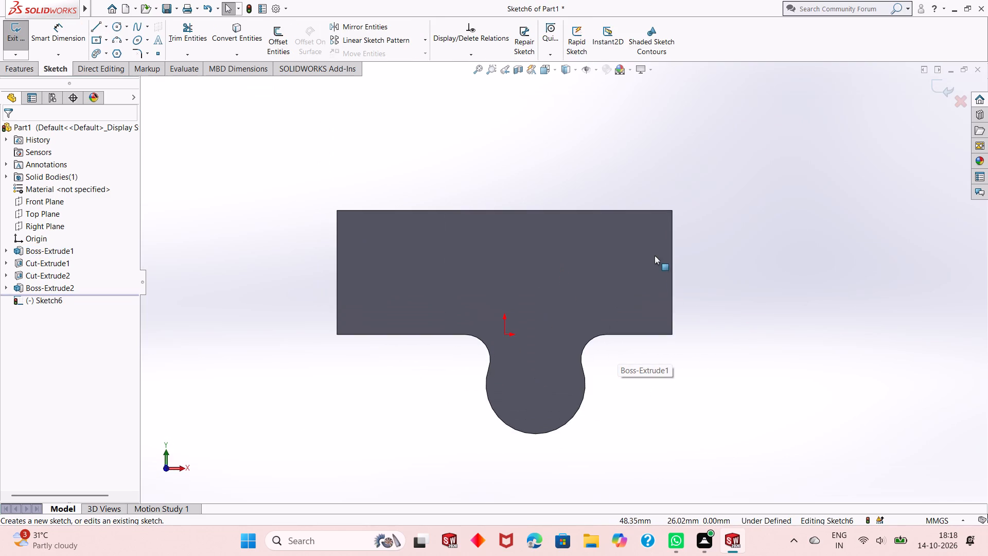
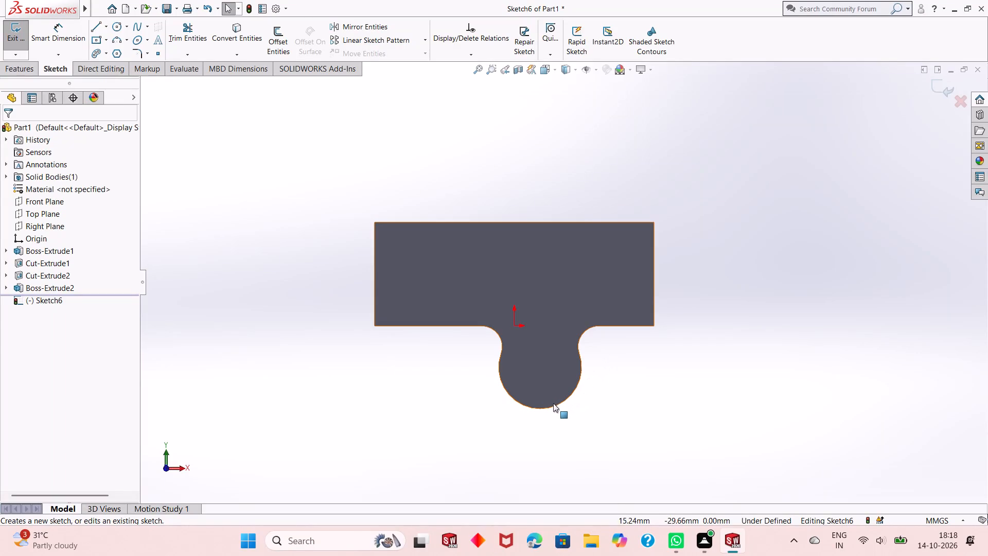
Examine the side wall's outer face and the boss profile below it with the new sketch open.
scroll(550, 404, "up", 1)
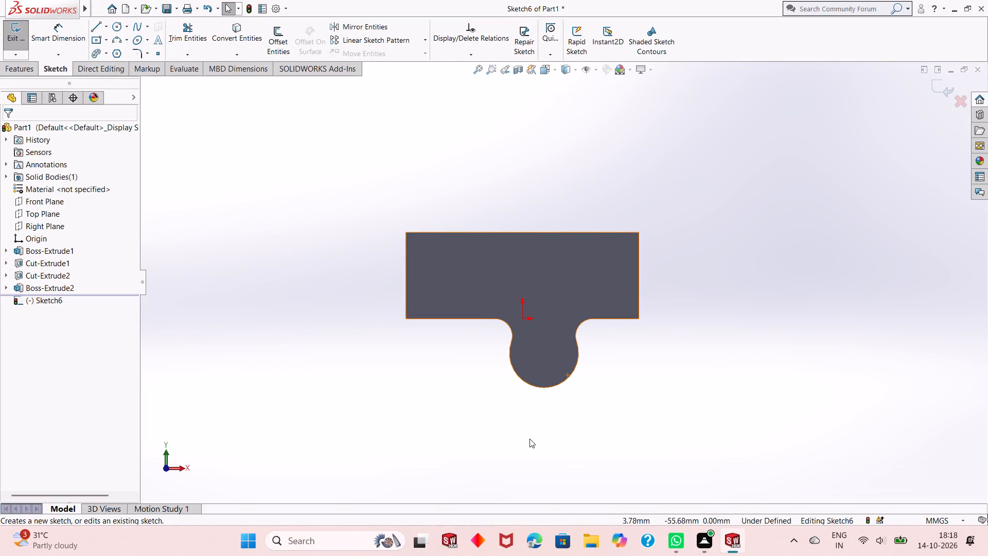
key("Escape")
scroll(615, 201, "down", 2)
scroll(583, 338, "down", 1)
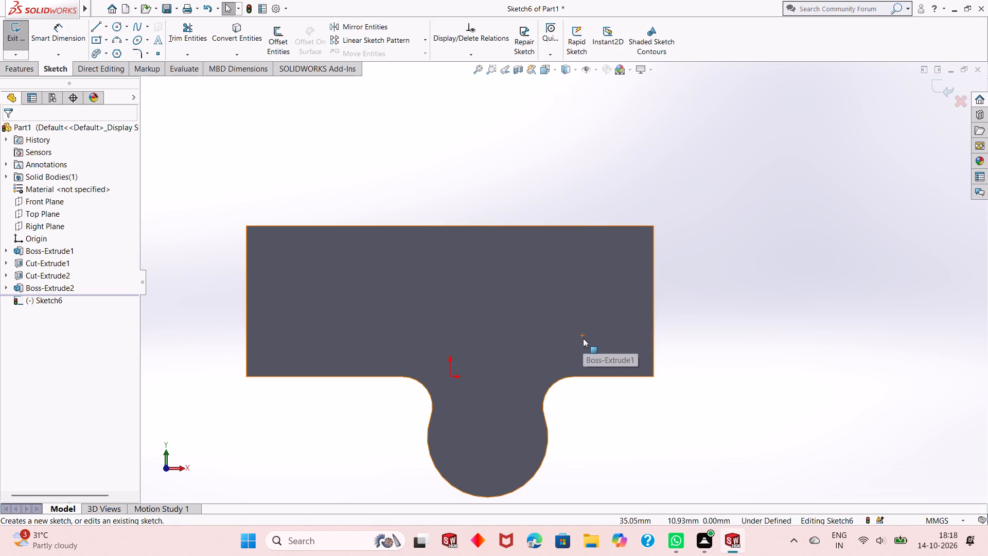
scroll(583, 338, "down", 2)
scroll(487, 427, "up", 2)
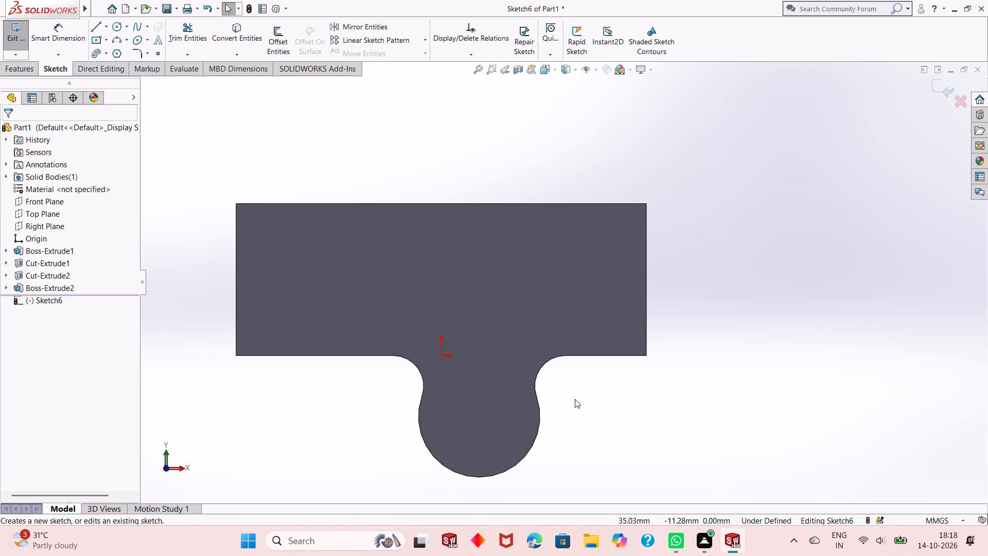
scroll(485, 431, "up", 1)
scroll(492, 333, "down", 1)
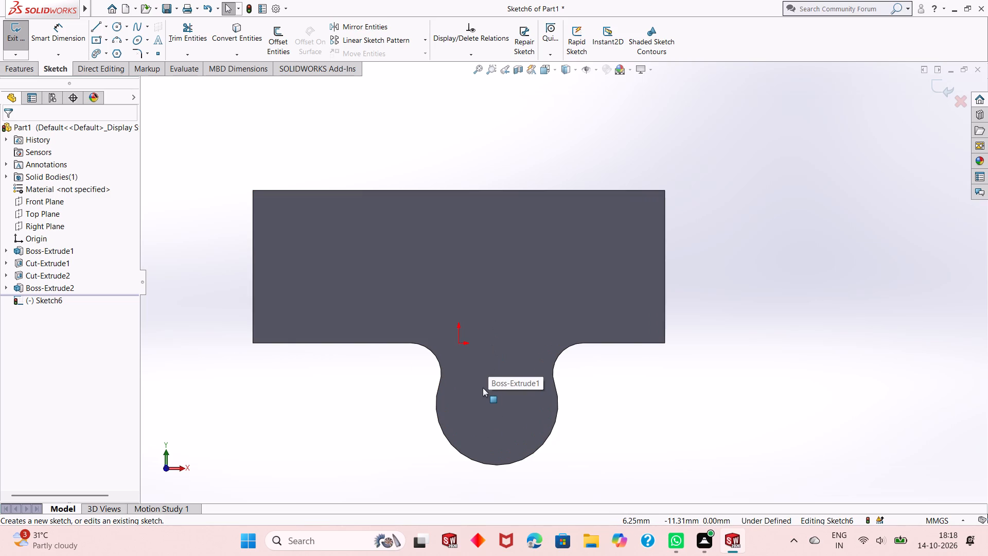
middle_click_drag(483, 388, 455, 400)
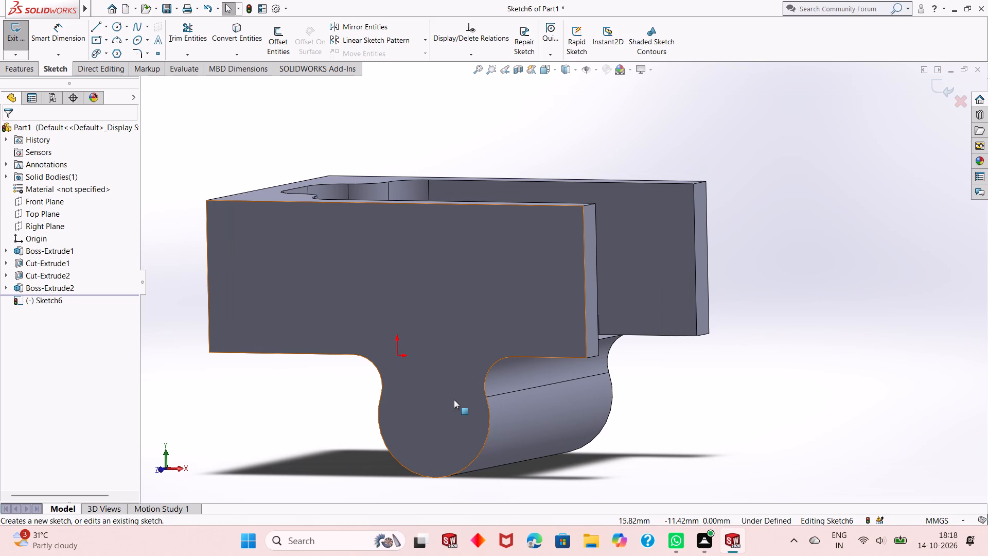
Sketch a 20 mm radius circle centred on the midpoint of the side face's open-end vertical edge, passing through its upper corner.
key("ctrl+8")
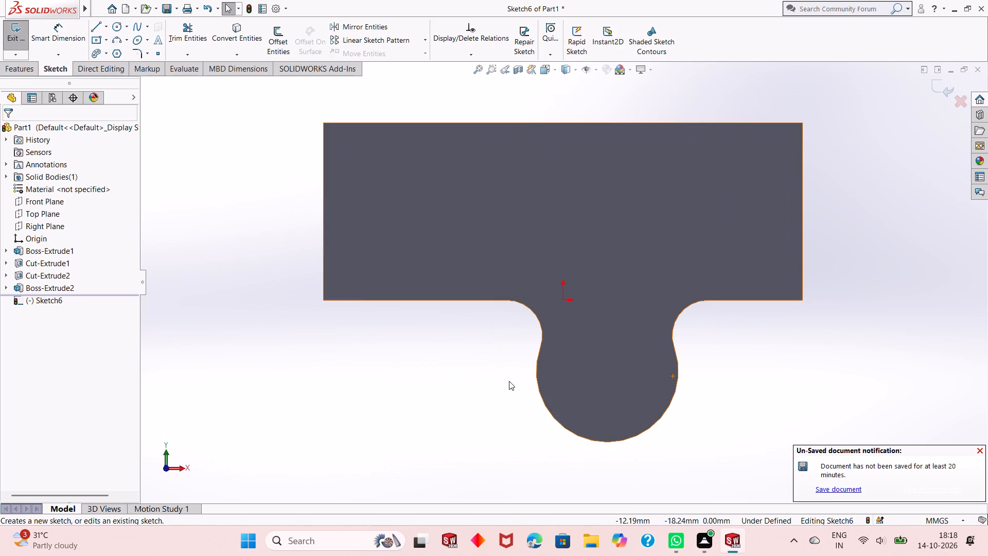
scroll(509, 381, "up", 1)
scroll(784, 144, "down", 3)
scroll(610, 300, "up", 2)
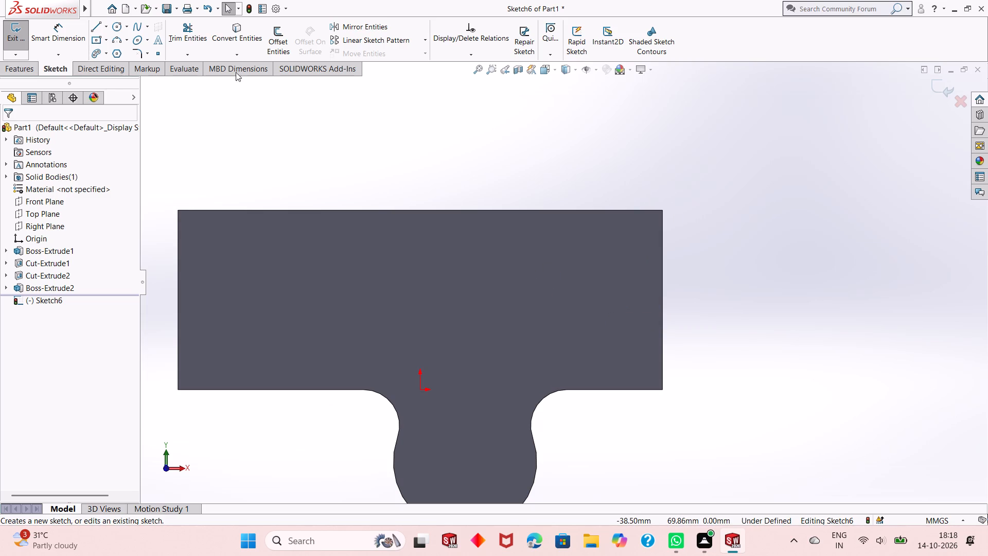
left_click(119, 26)
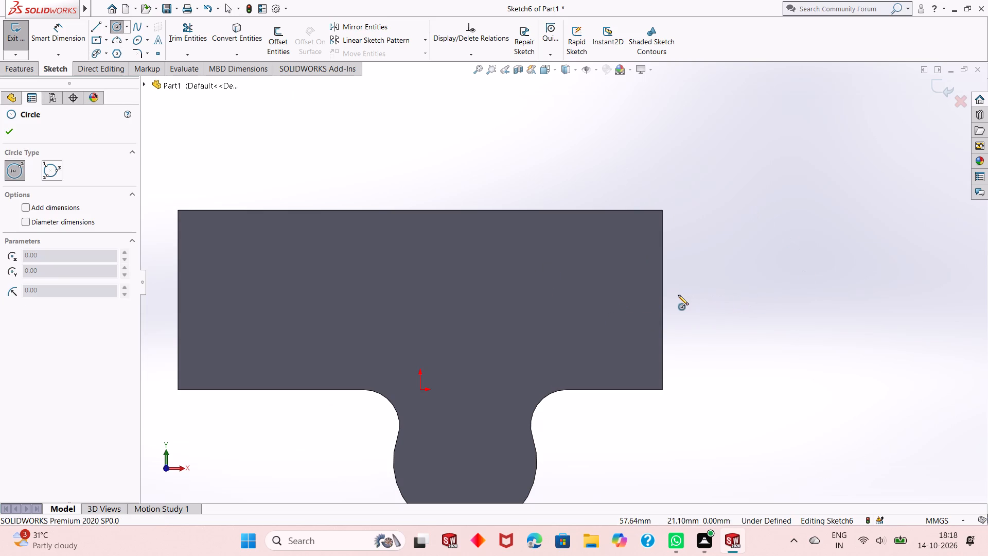
left_click(663, 301)
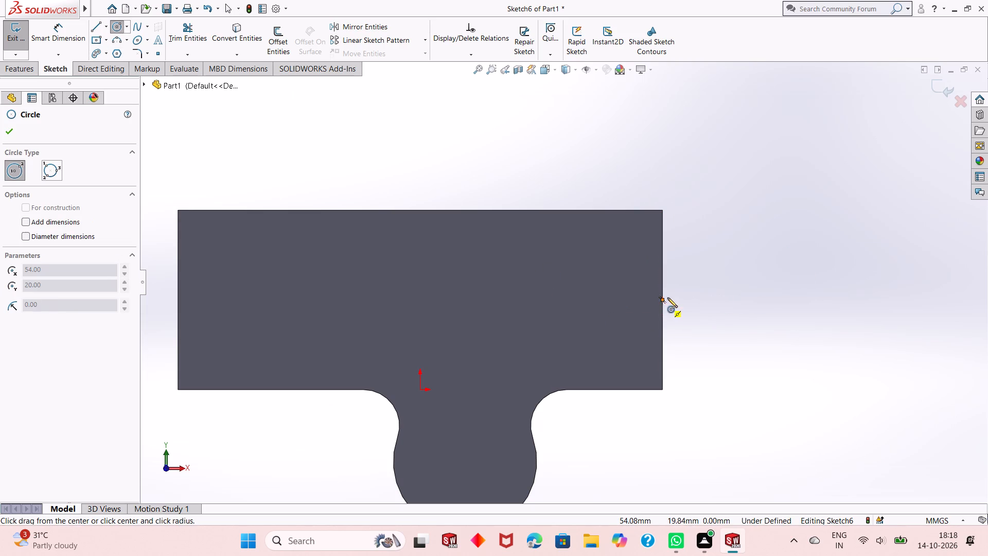
left_click(662, 208)
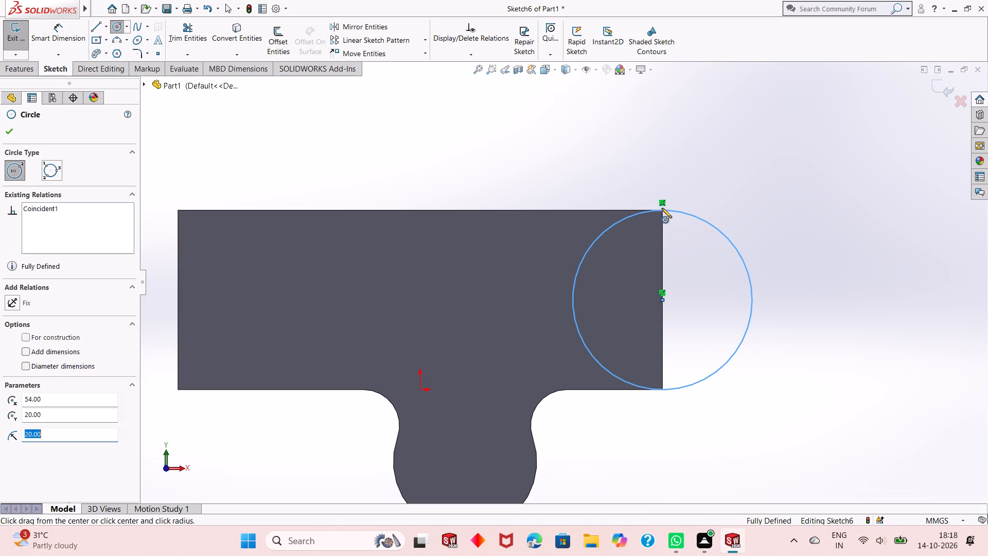
right_click(714, 188)
left_click(734, 195)
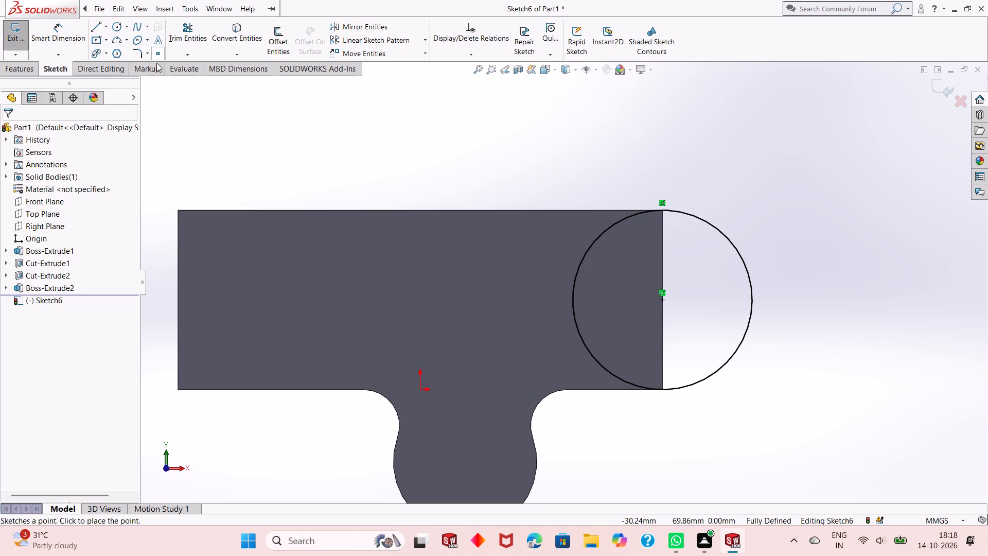
Draw a 10.61 mm horizontal construction line along the block's bottom edge level, from directly above the boss's outer quadrant towards the origin.
left_click(97, 24)
left_click(108, 27)
left_click(114, 49)
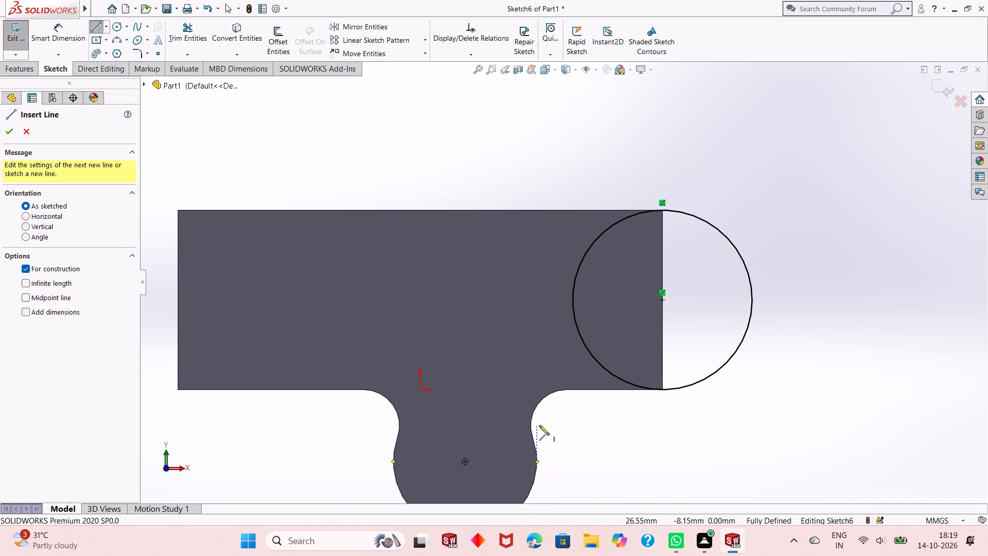
left_click(537, 389)
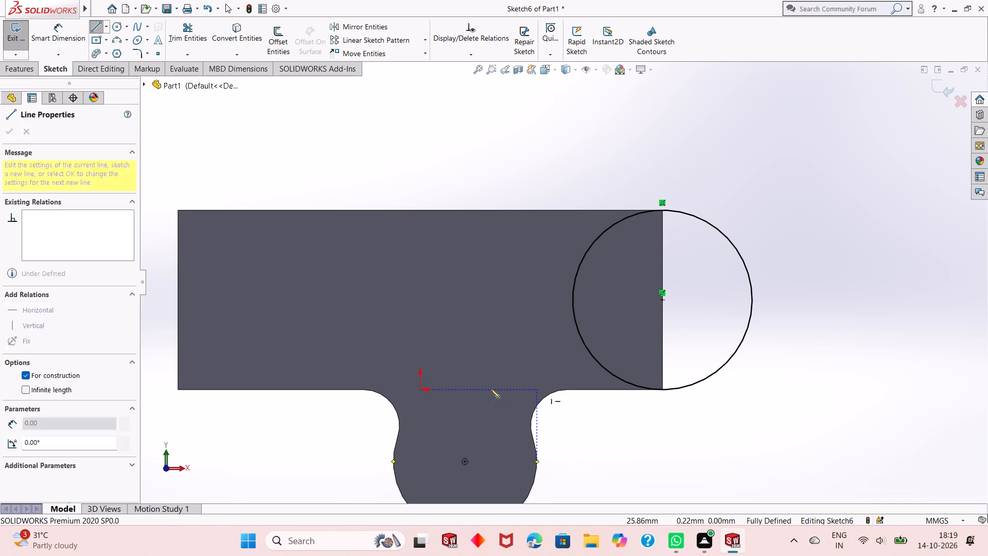
key("1")
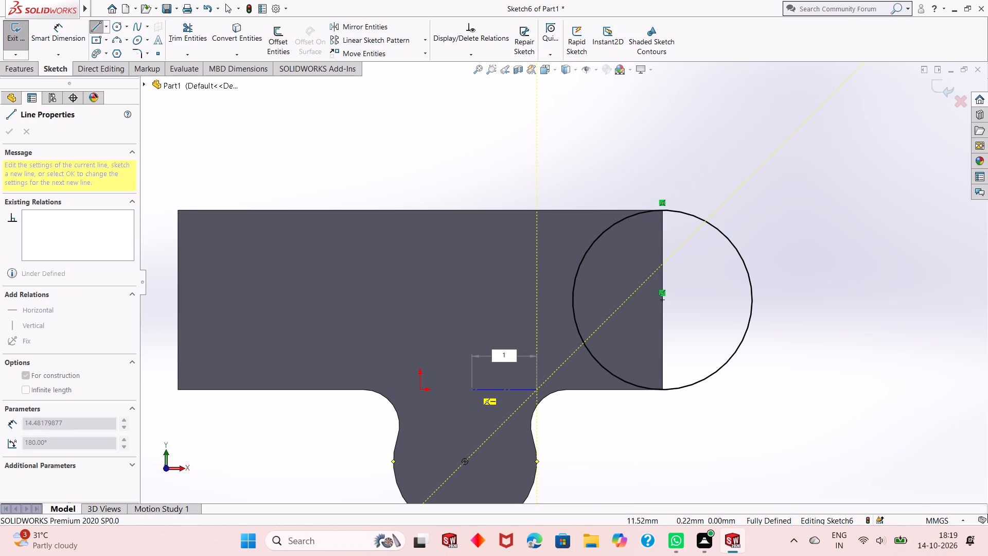
key("0")
type(".61")
key("Return")
right_click(463, 366)
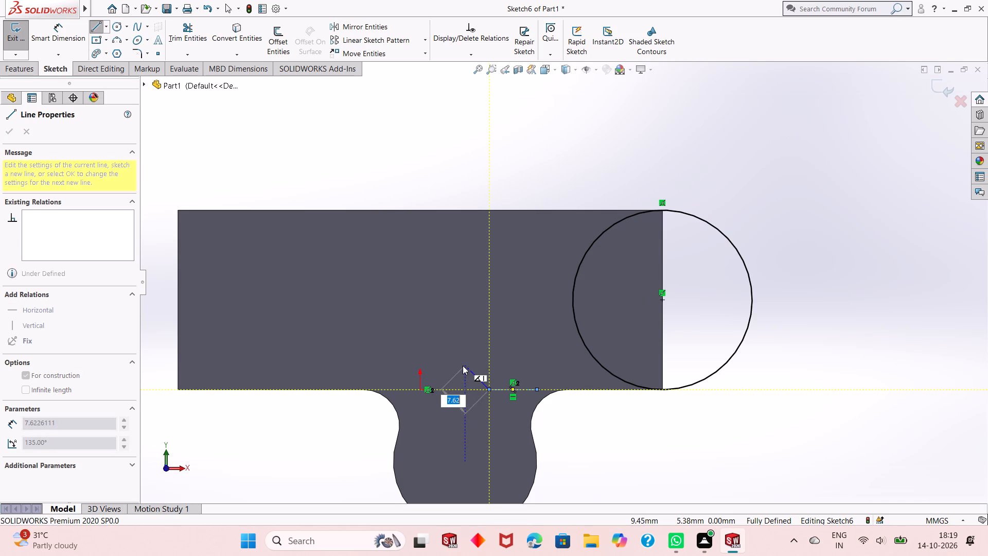
left_click(471, 378)
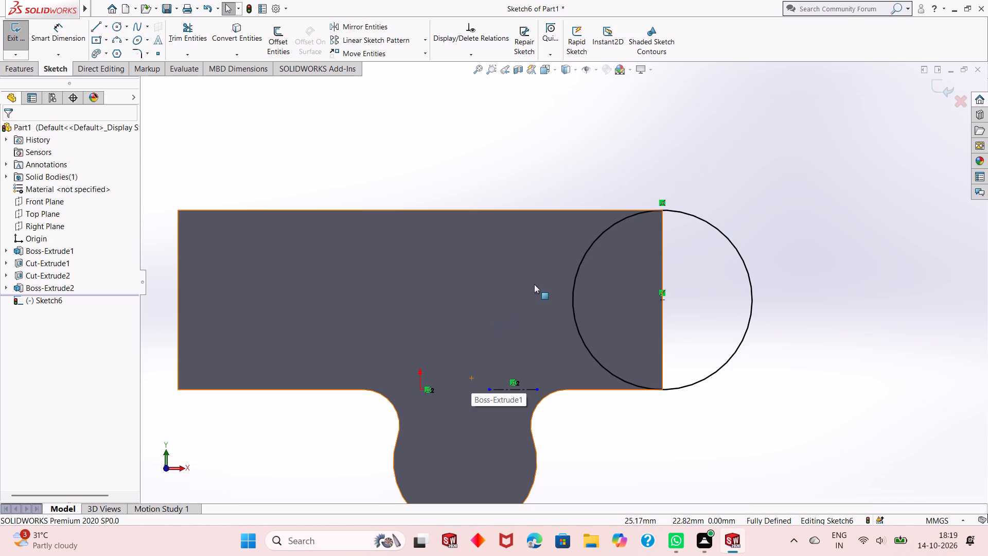
Draw a line about 38.61 mm long from the circle's upper arc to the construction line's inner end, tangent to the circle.
left_click(99, 24)
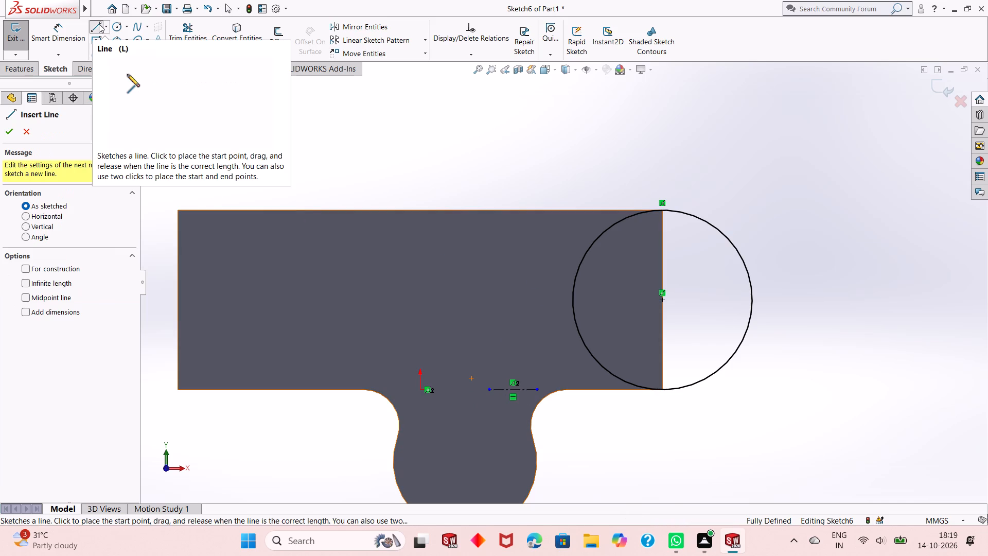
left_click(624, 219)
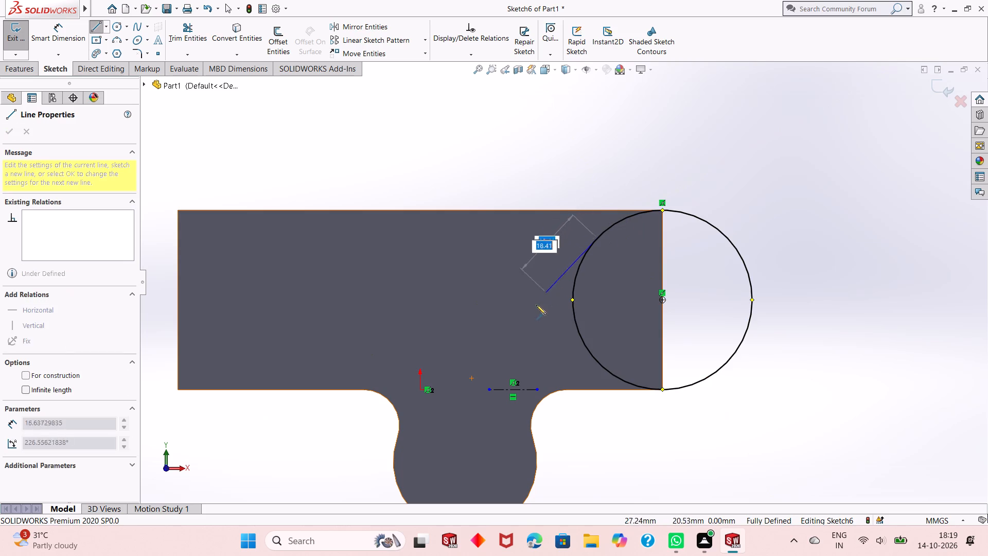
left_click(488, 388)
right_click(533, 164)
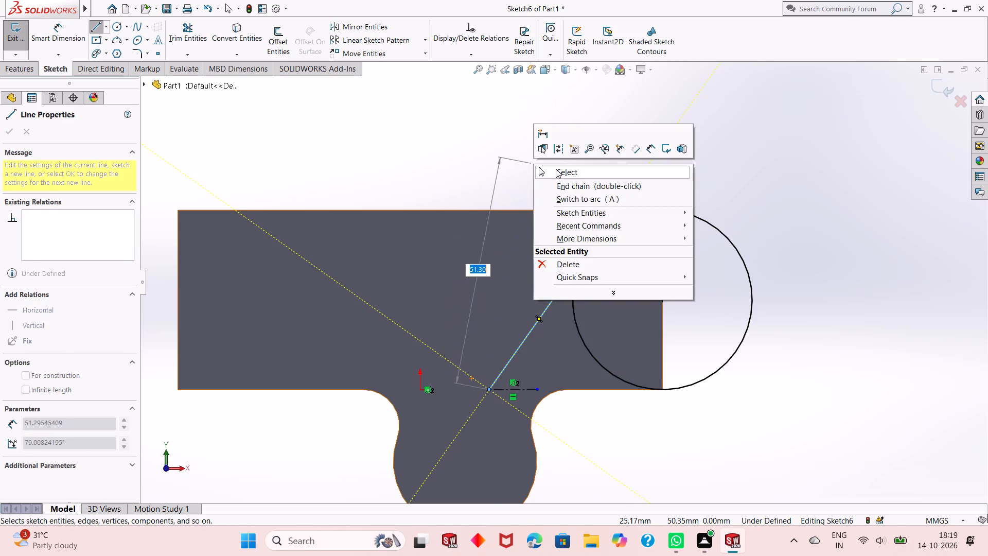
left_click(557, 175)
left_click(572, 272)
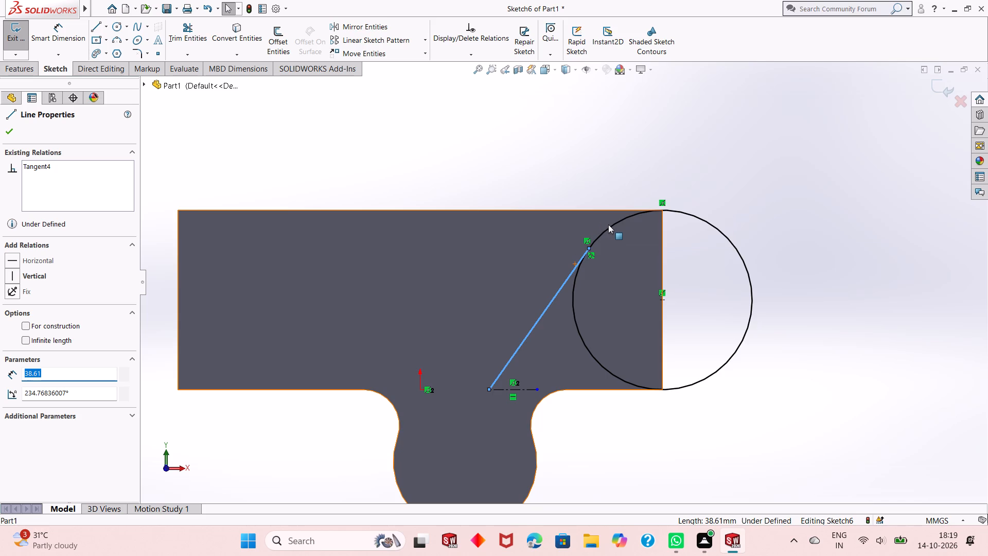
left_click(609, 228, "ctrl")
left_click(638, 183)
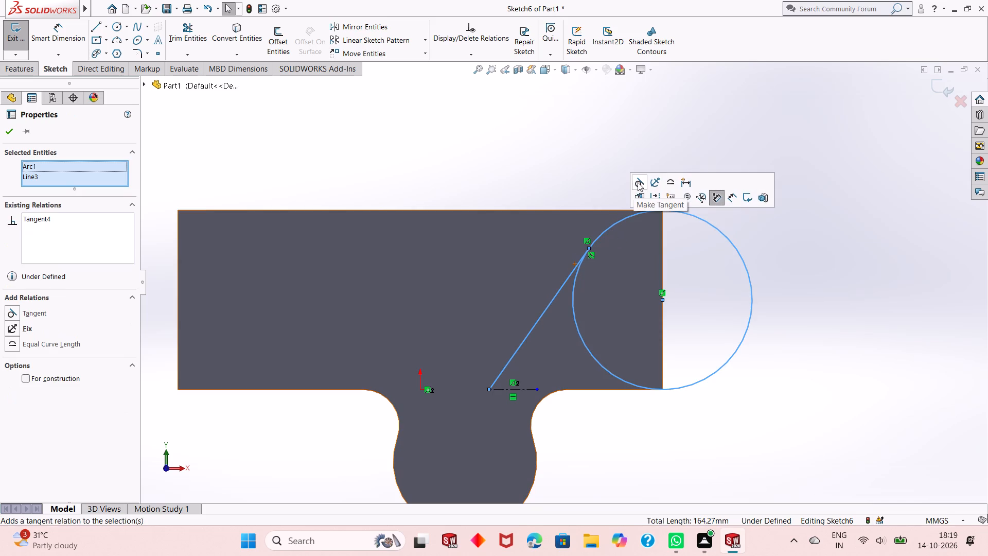
left_click(5, 131)
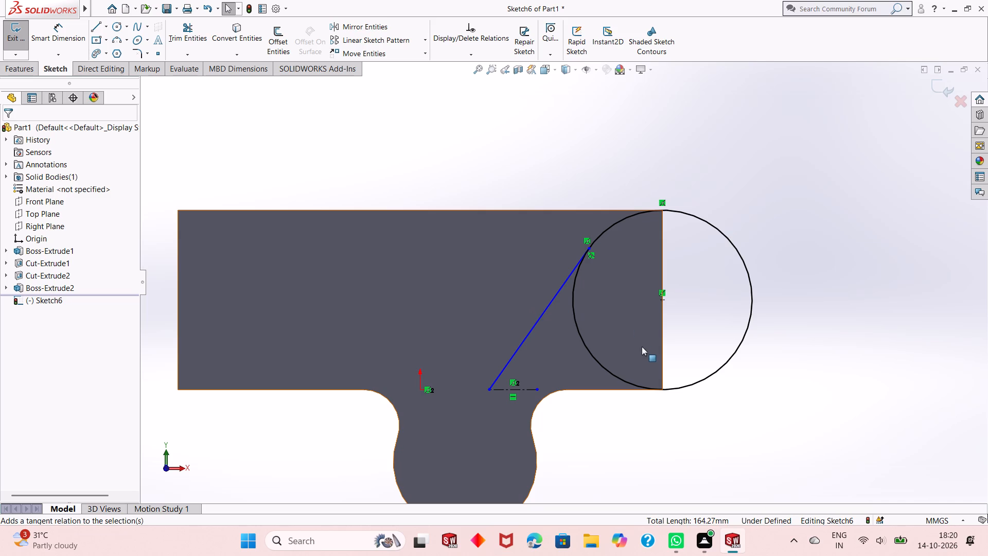
Examine the sketched circle and tangent line against the side wall, pocket floor and boss from several angles.
middle_click_drag(650, 379, 532, 411)
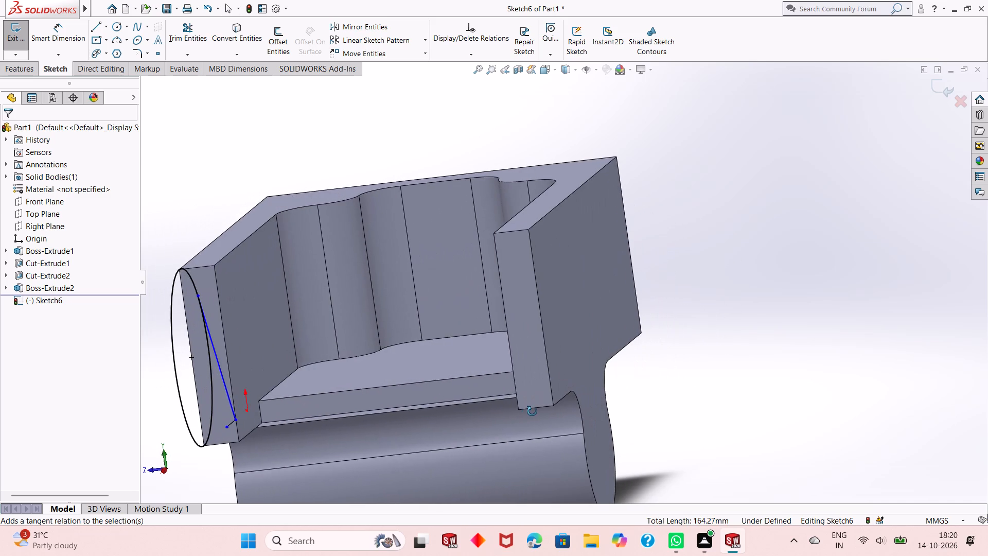
middle_click_drag(532, 411, 610, 397)
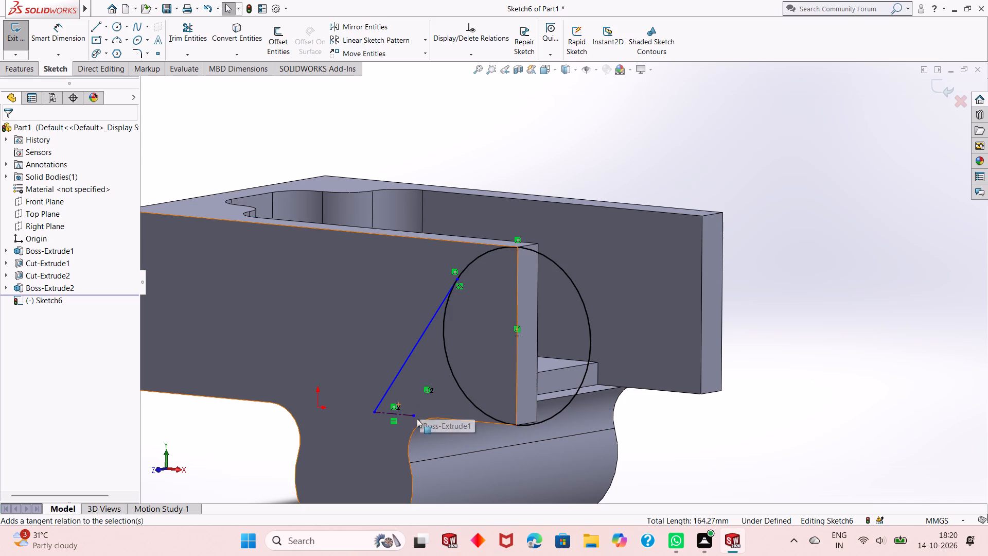
middle_click_drag(435, 417, 438, 411)
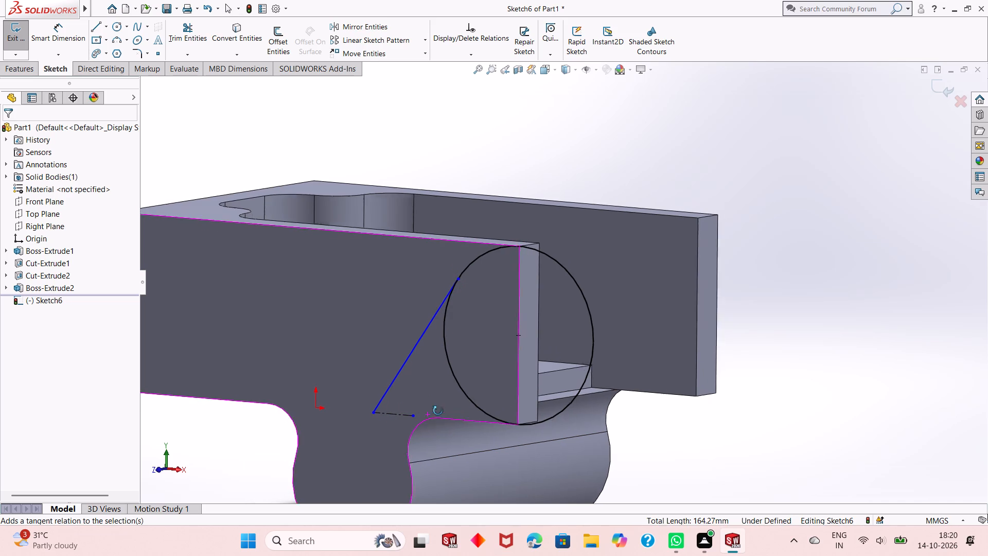
middle_click_drag(438, 411, 342, 386)
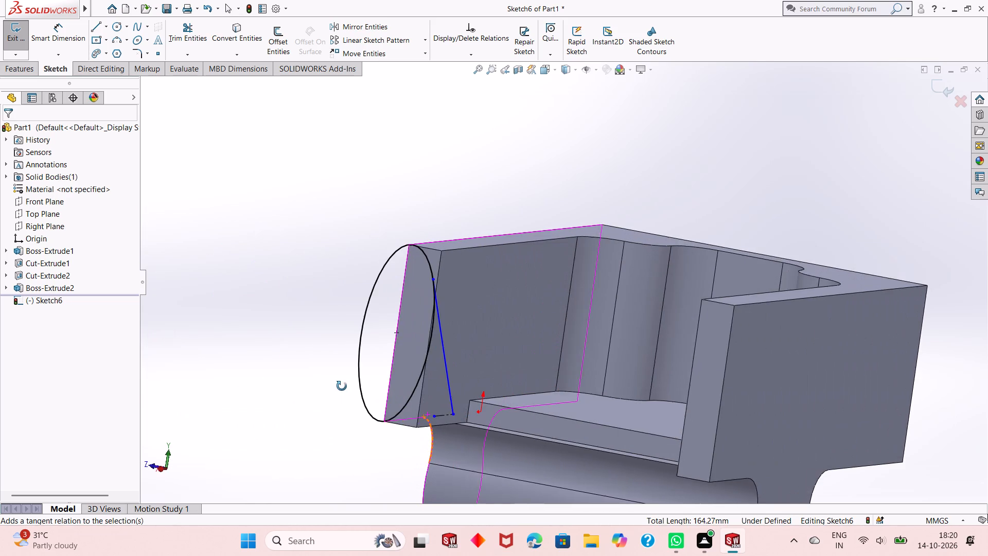
middle_click_drag(342, 386, 321, 416)
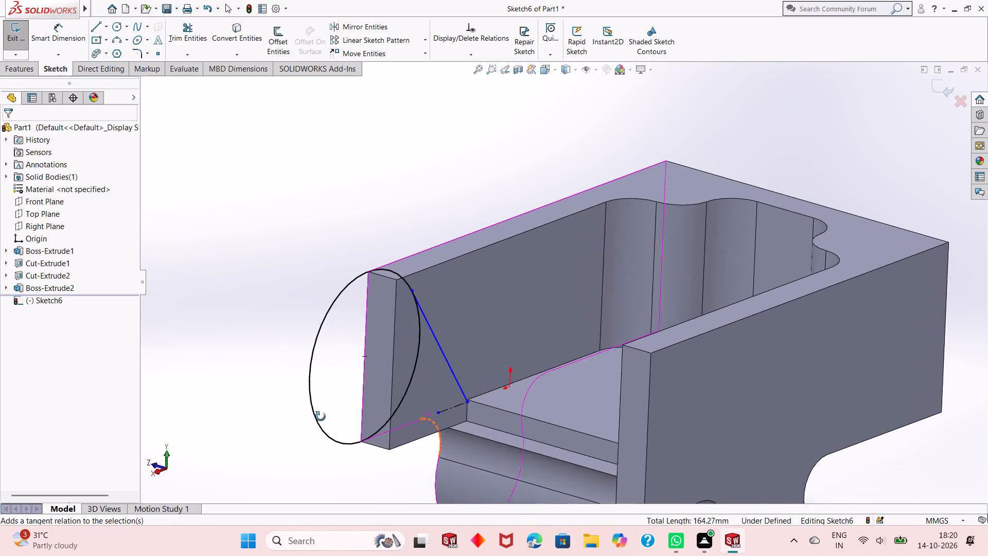
middle_click_drag(321, 416, 309, 416)
middle_click_drag(431, 433, 428, 396)
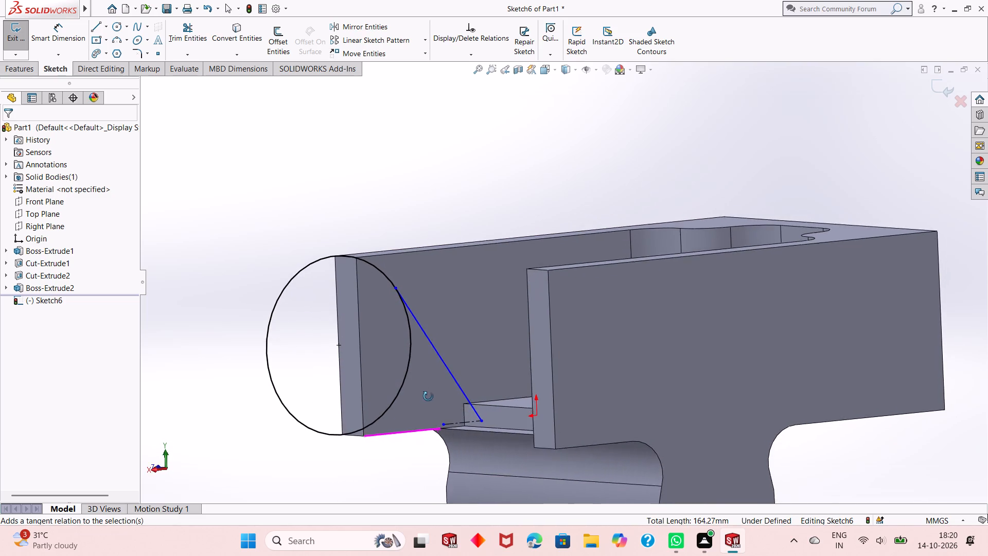
middle_click_drag(428, 396, 558, 383)
middle_click_drag(511, 393, 561, 405)
scroll(467, 413, "up", 1)
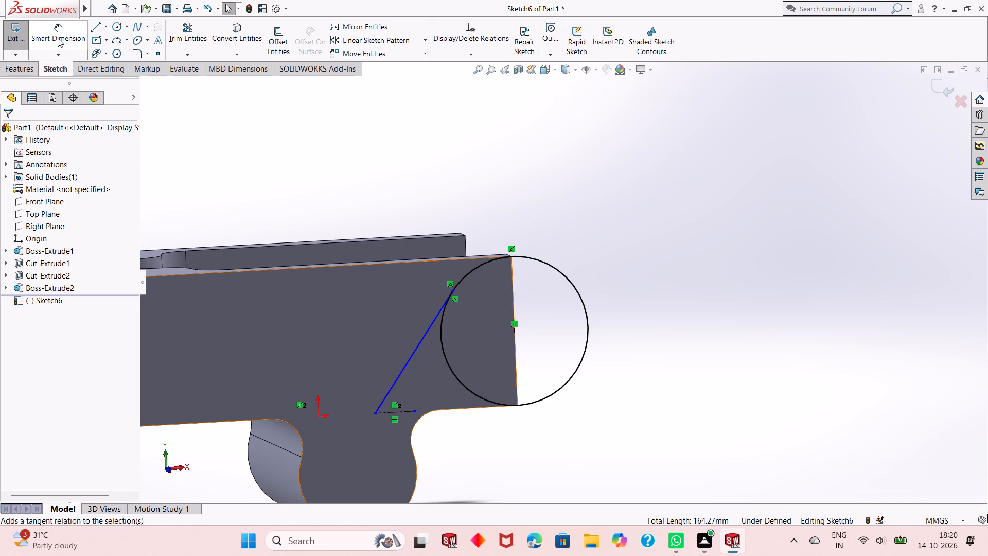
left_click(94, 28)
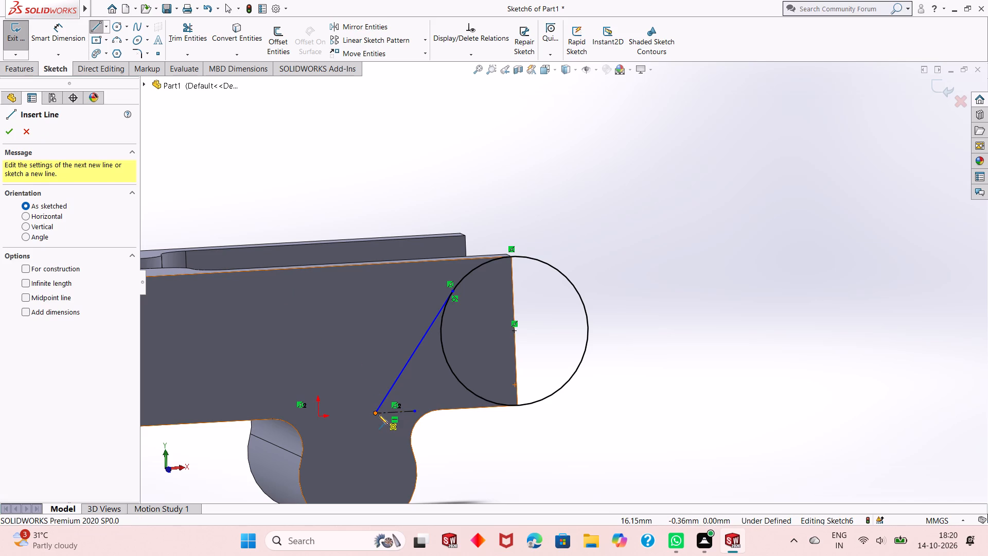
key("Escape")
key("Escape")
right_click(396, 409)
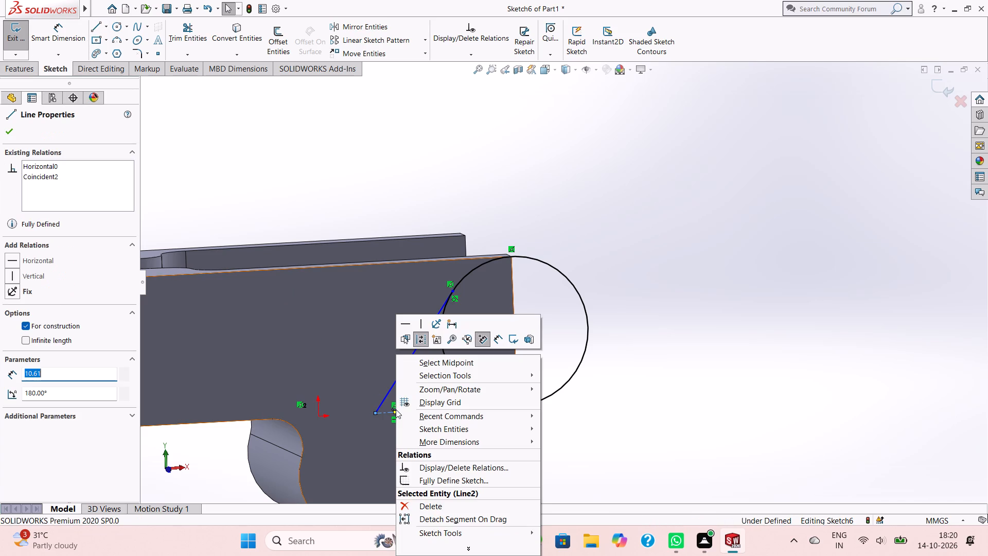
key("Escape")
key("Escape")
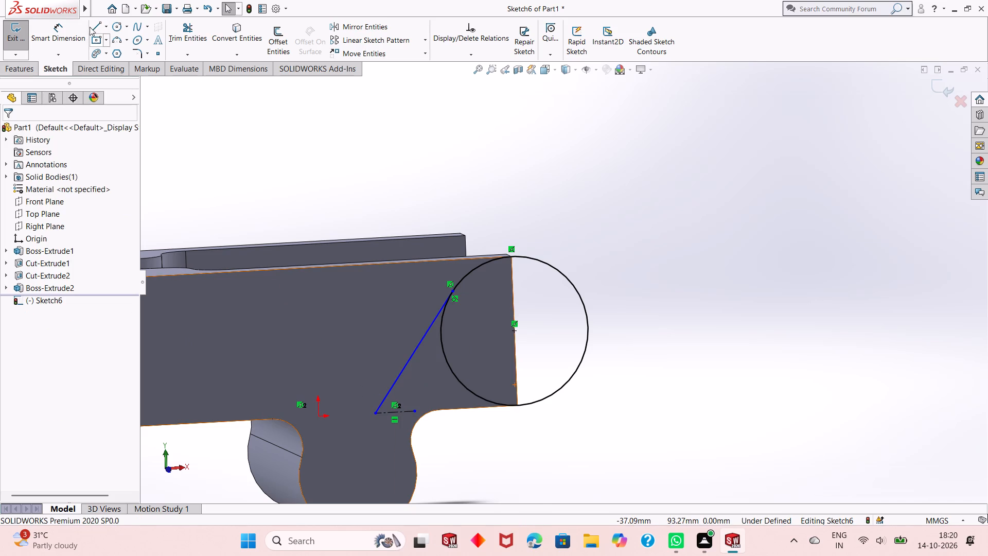
Draw a 38.61 mm horizontal line from the tangent line's lower end to the wall's bottom corner on the circle.
left_click(90, 27)
left_click(375, 412)
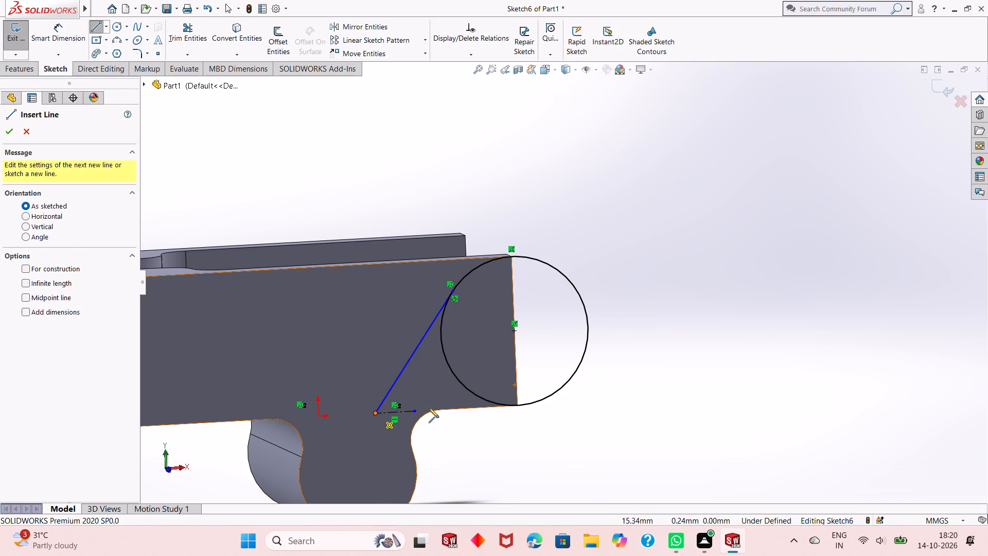
left_click(519, 405)
key("Escape")
key("Escape")
key("Escape")
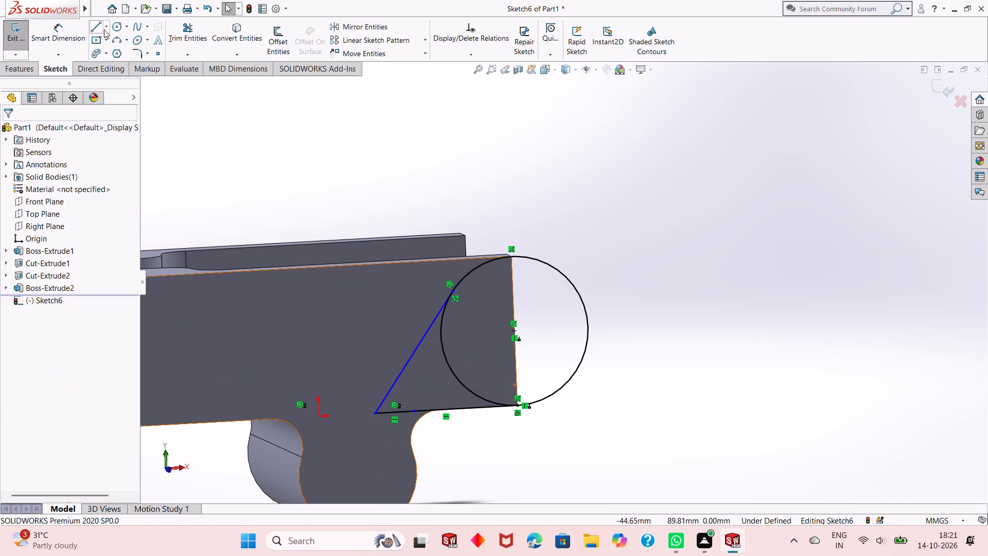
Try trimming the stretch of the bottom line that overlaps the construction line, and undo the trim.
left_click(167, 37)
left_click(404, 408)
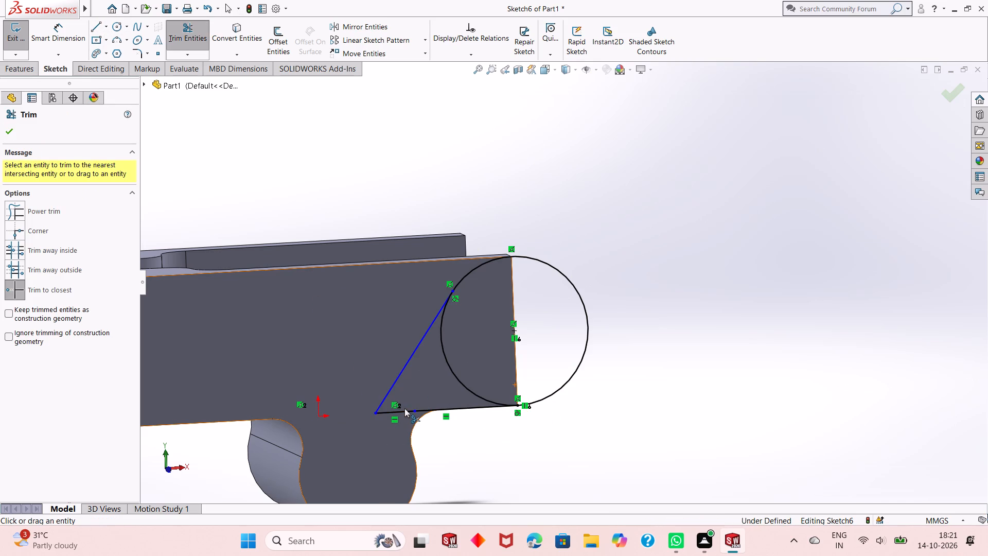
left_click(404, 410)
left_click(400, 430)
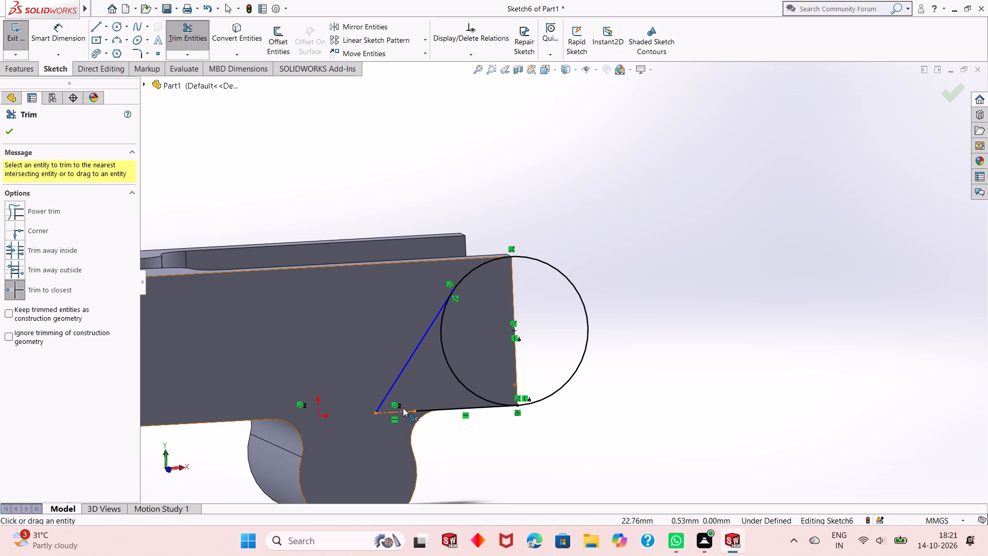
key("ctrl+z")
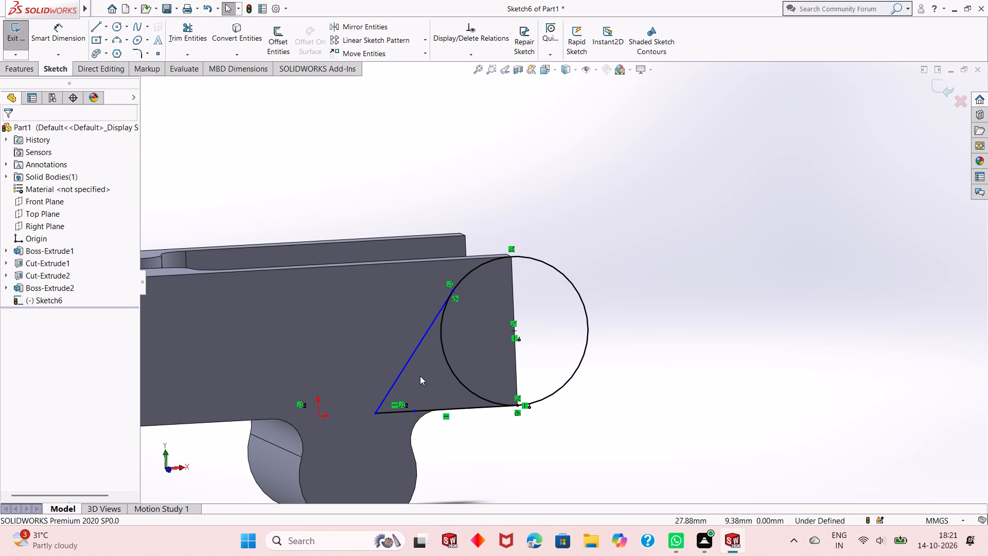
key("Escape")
Dimension the profile's bottom line at 38.61 mm and the overlapping construction line at 10.61 mm.
left_click(60, 25)
left_click(402, 412)
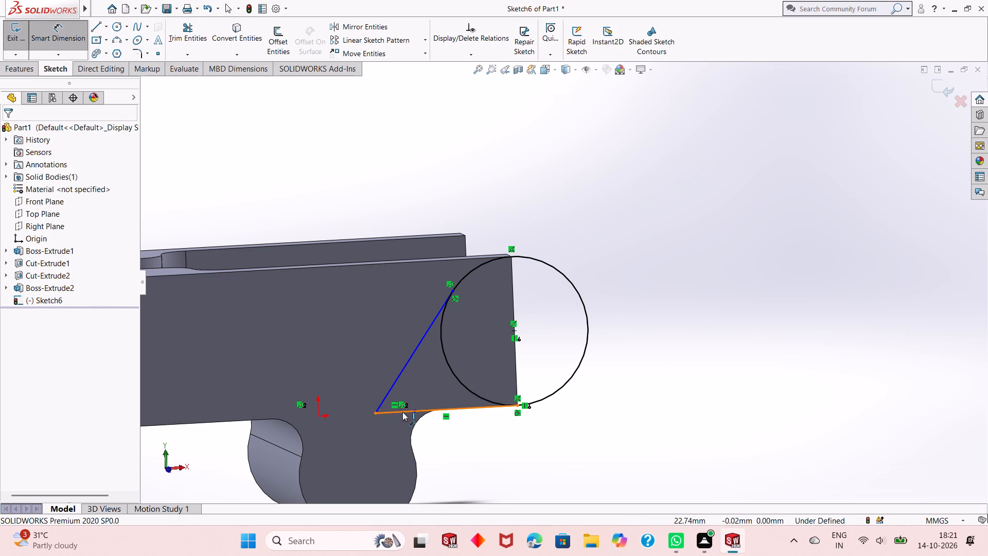
left_click(400, 457)
key("Return")
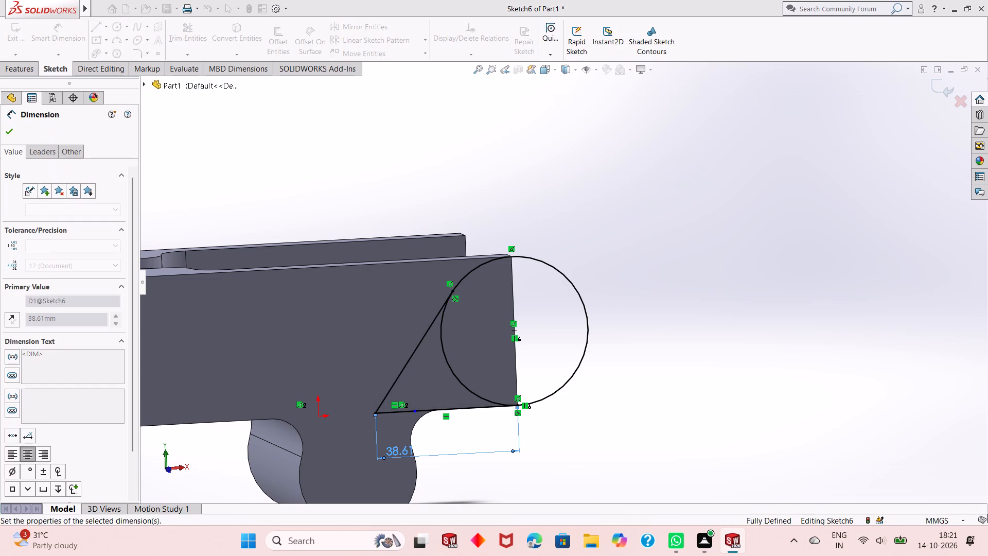
left_click(416, 409)
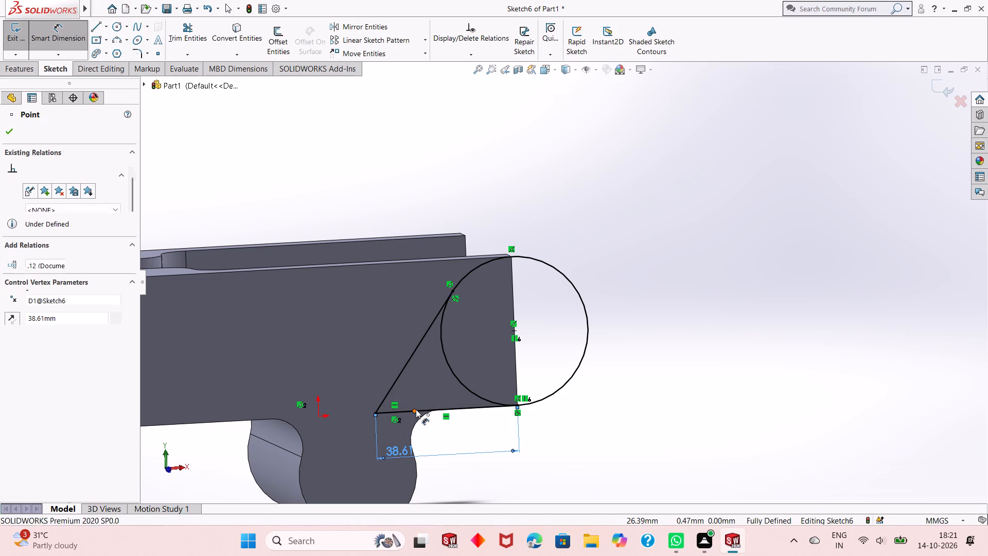
left_click(377, 413)
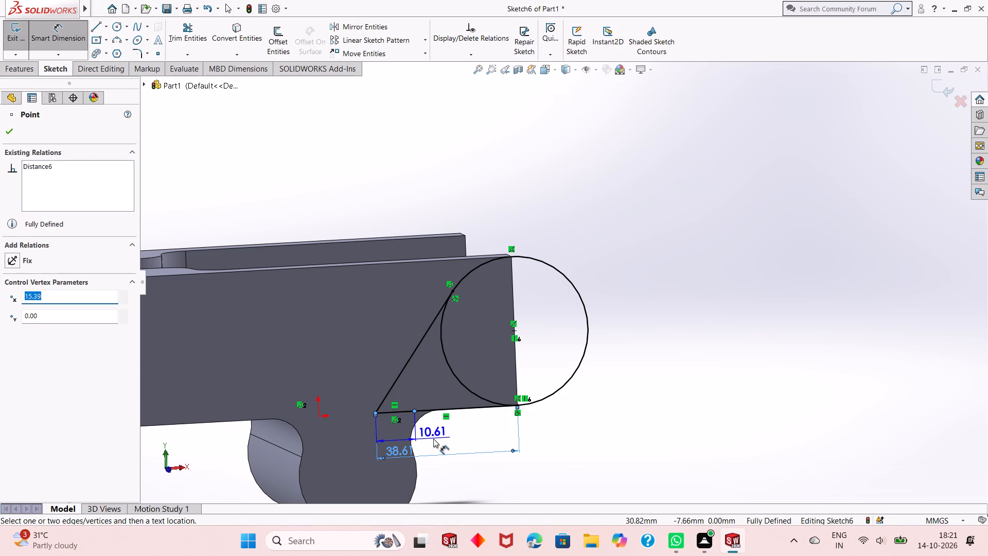
left_click(433, 439)
key("Return")
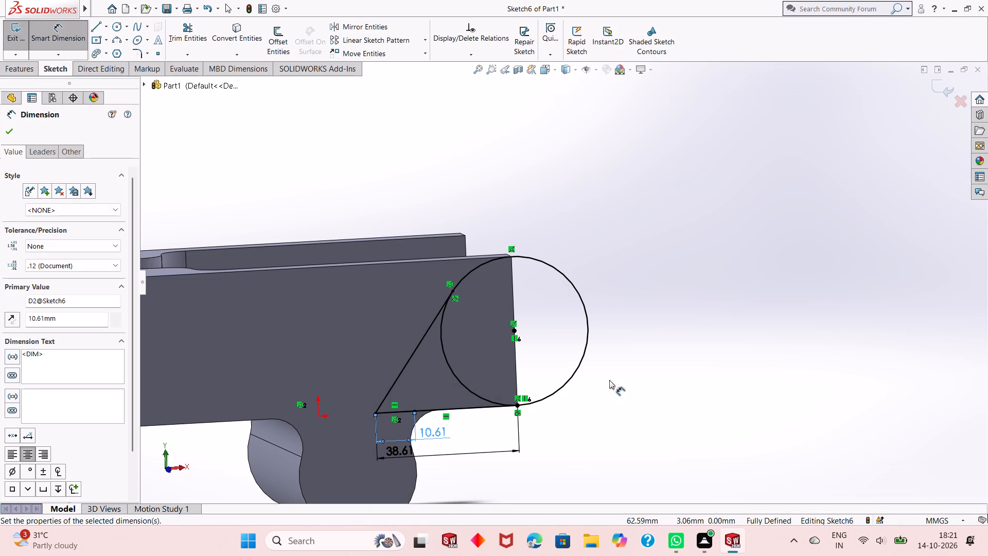
right_click(654, 298)
left_click(683, 327)
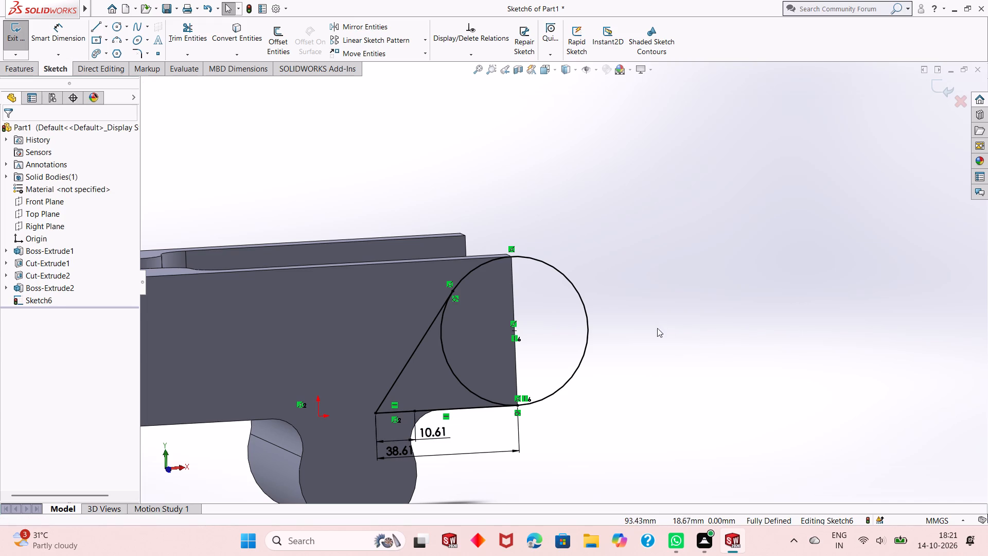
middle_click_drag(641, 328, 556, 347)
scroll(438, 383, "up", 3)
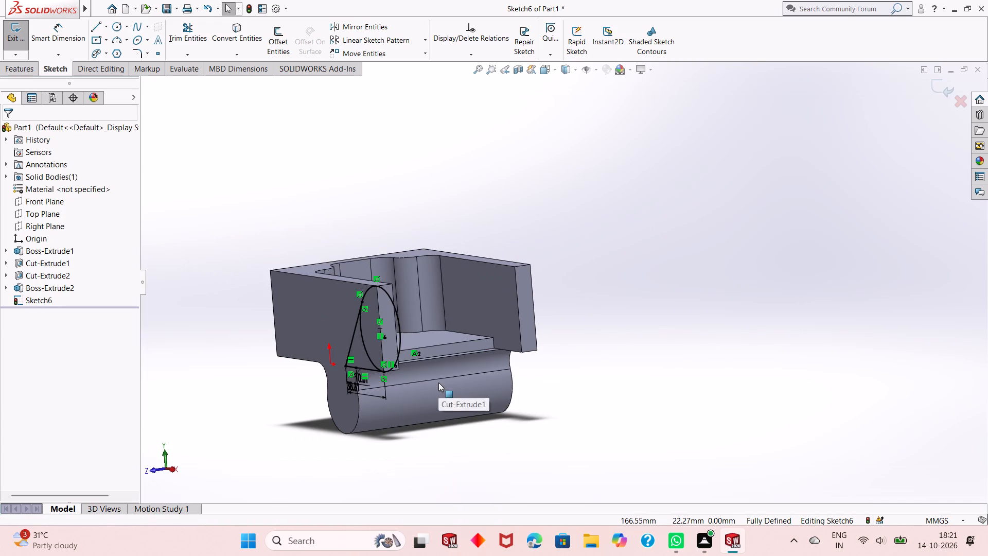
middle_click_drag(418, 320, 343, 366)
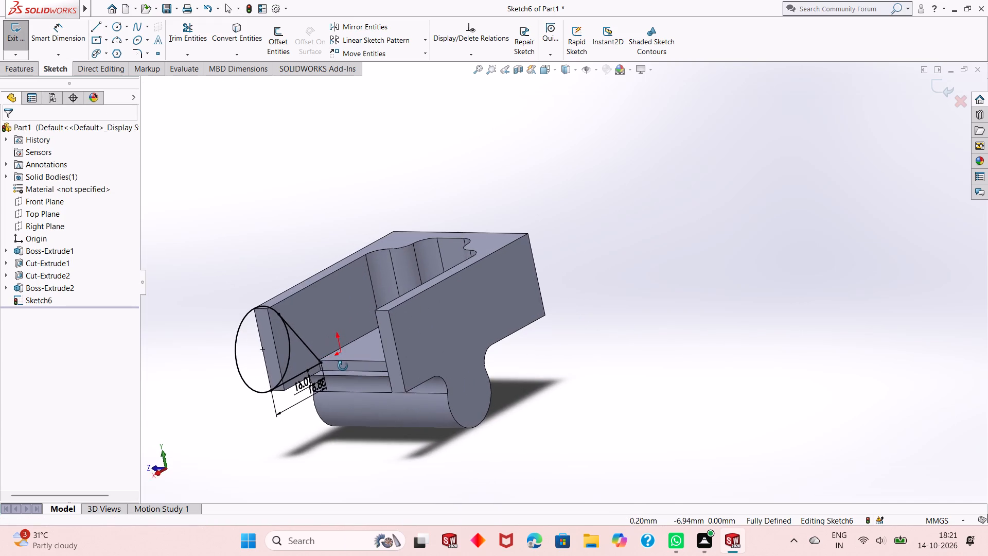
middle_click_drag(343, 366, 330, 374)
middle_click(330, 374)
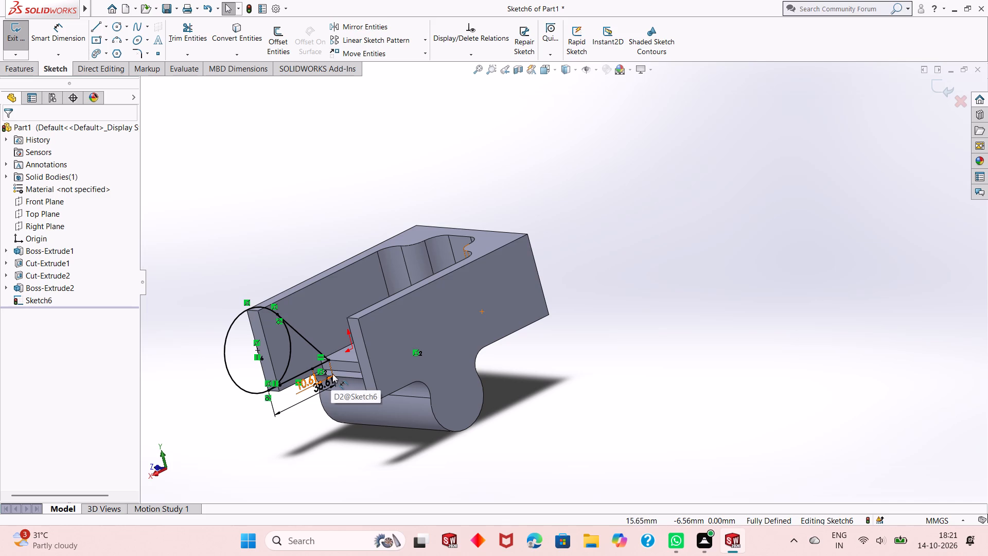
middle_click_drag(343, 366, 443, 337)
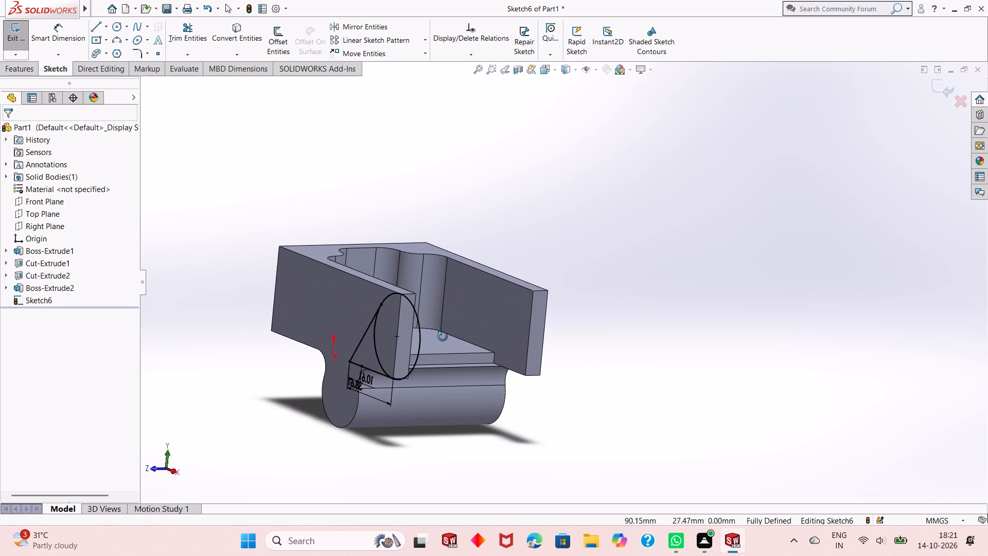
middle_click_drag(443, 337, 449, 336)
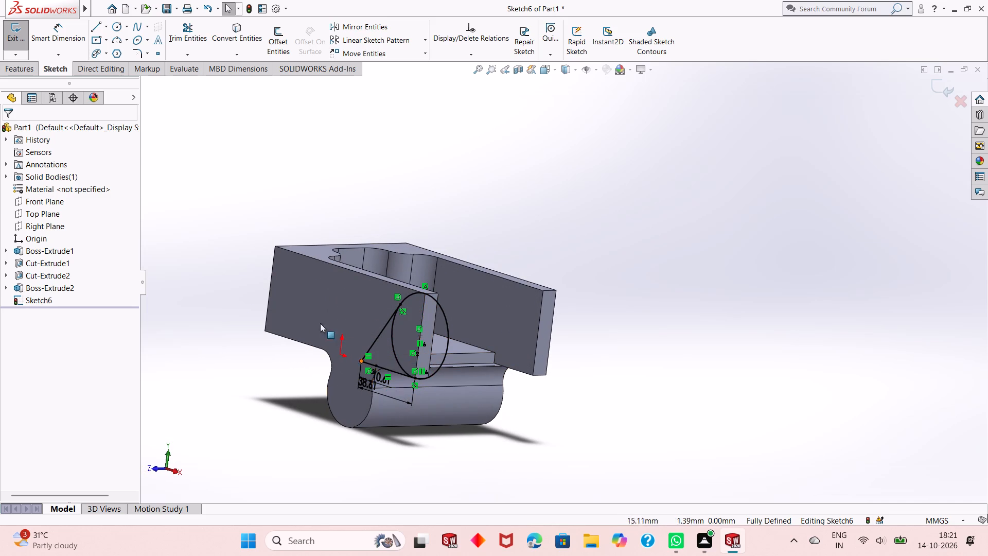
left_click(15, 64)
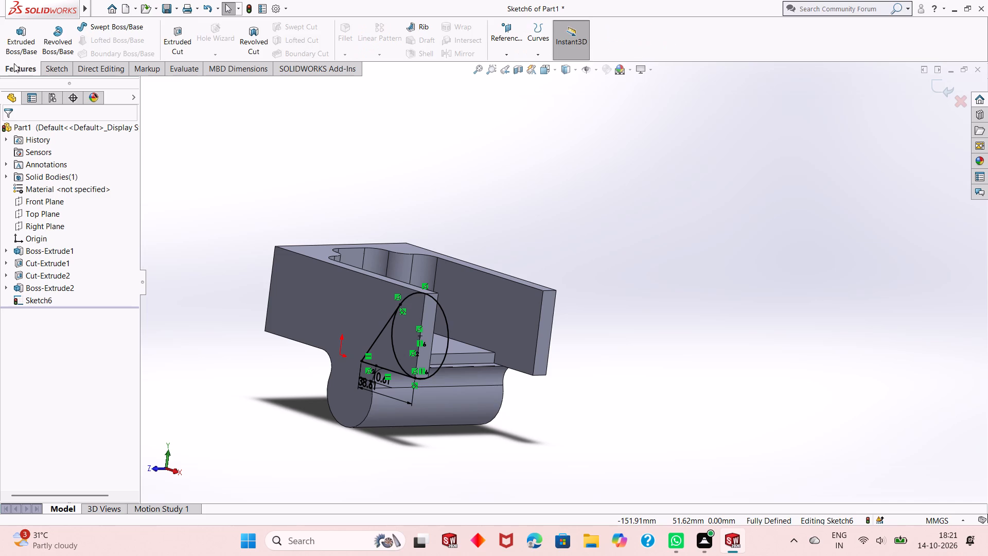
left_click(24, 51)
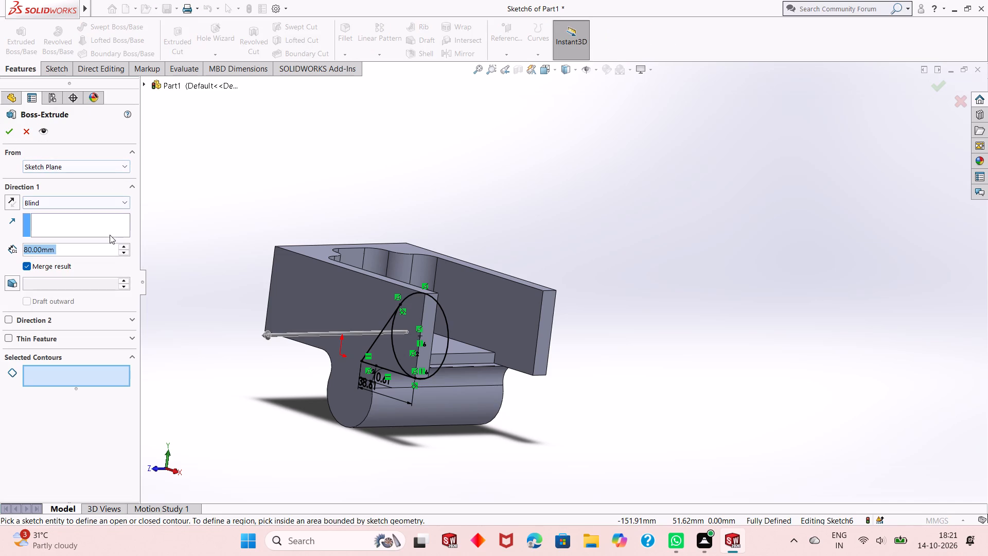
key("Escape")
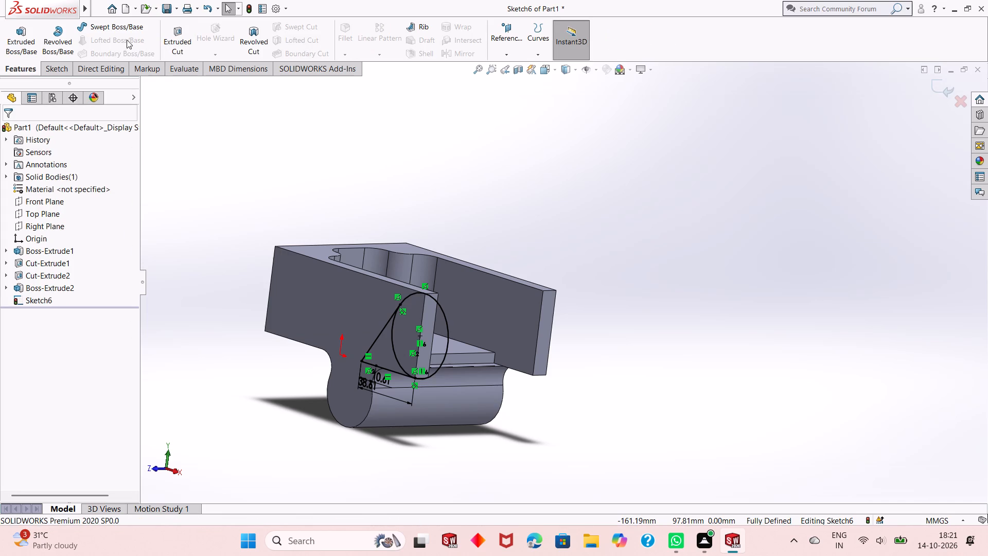
Trim away the circle's inner arc between the tangent line and the bottom line, leaving one closed rounded profile.
left_click(61, 70)
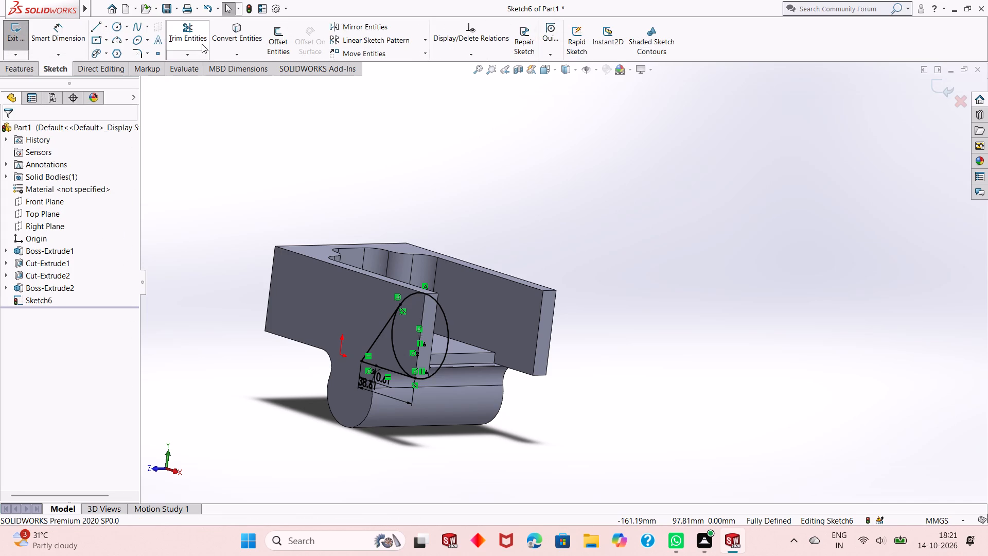
left_click(202, 44)
left_click(394, 332)
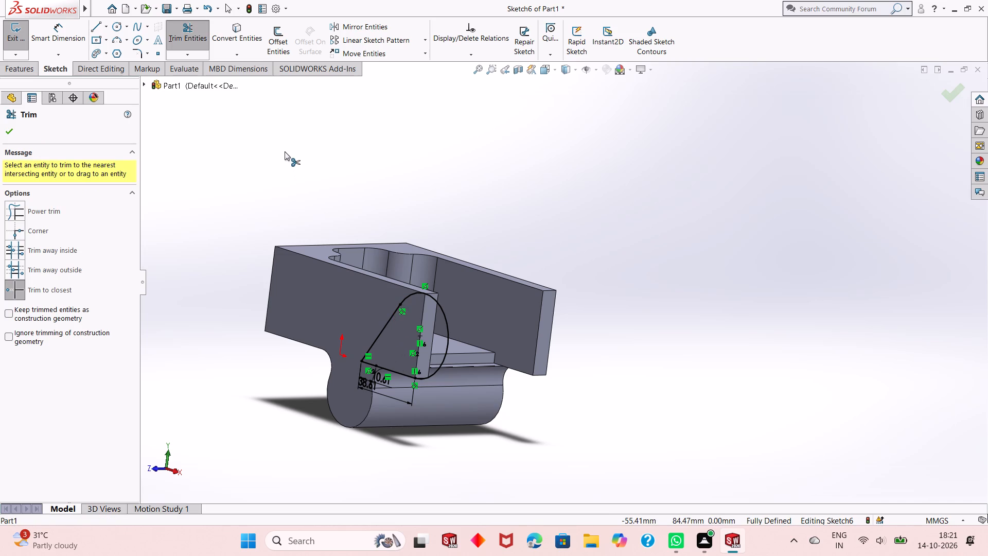
right_click(285, 151)
left_click(299, 181)
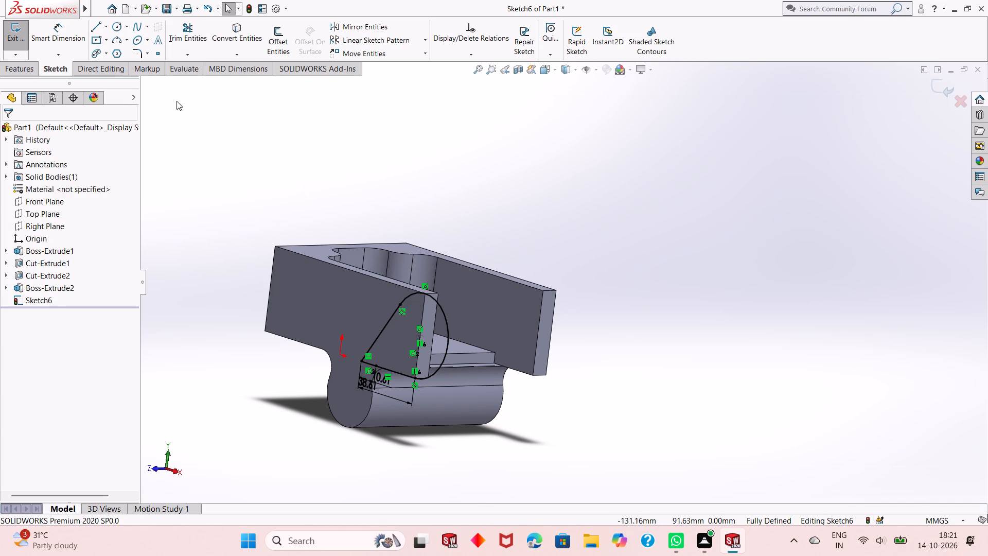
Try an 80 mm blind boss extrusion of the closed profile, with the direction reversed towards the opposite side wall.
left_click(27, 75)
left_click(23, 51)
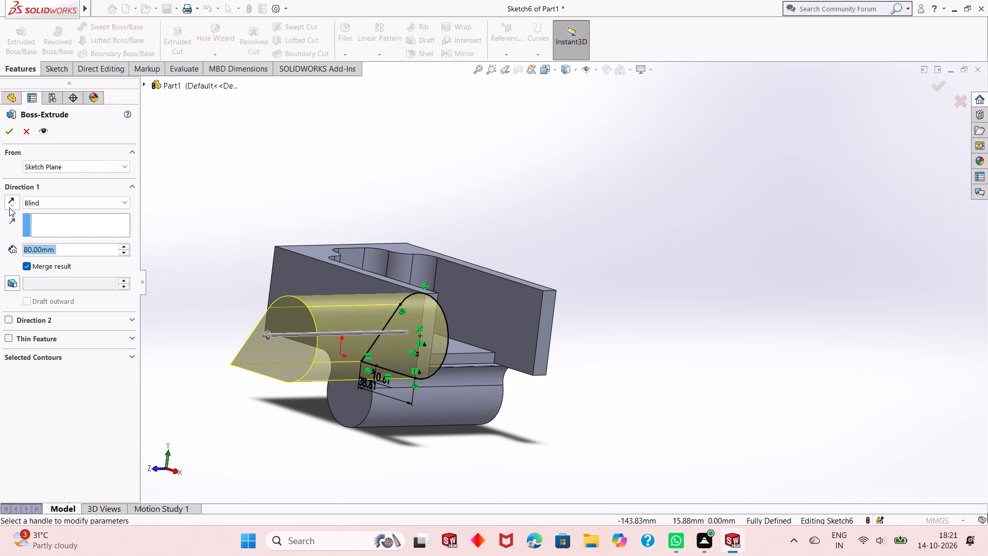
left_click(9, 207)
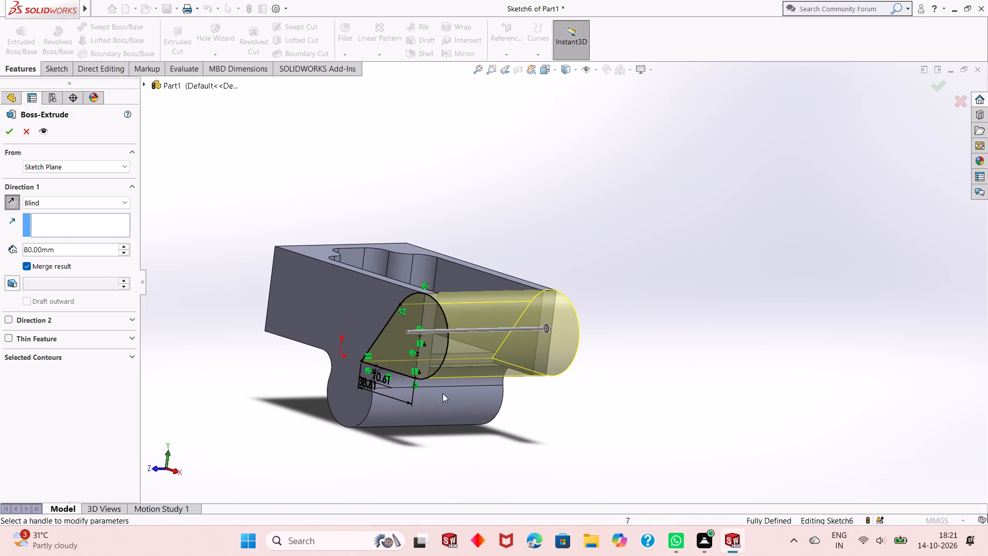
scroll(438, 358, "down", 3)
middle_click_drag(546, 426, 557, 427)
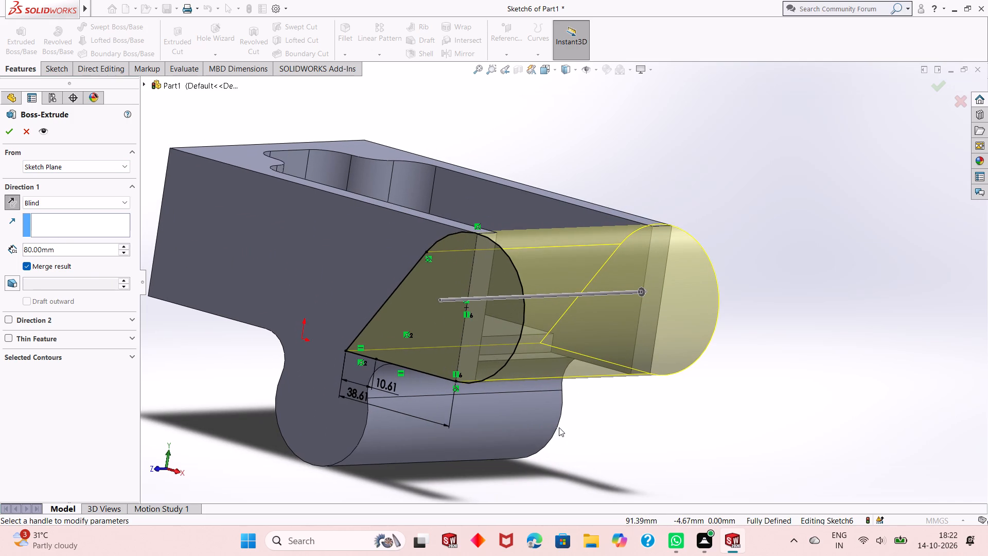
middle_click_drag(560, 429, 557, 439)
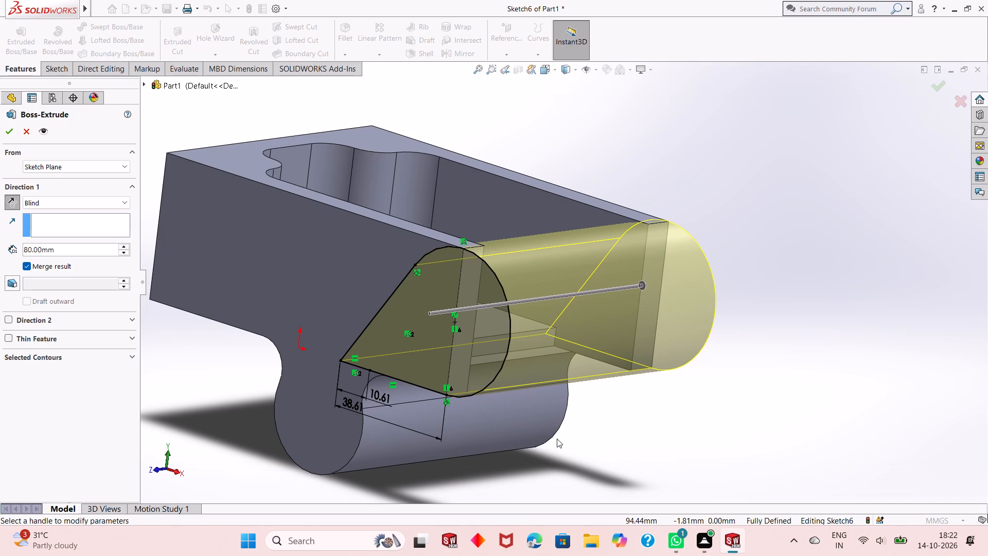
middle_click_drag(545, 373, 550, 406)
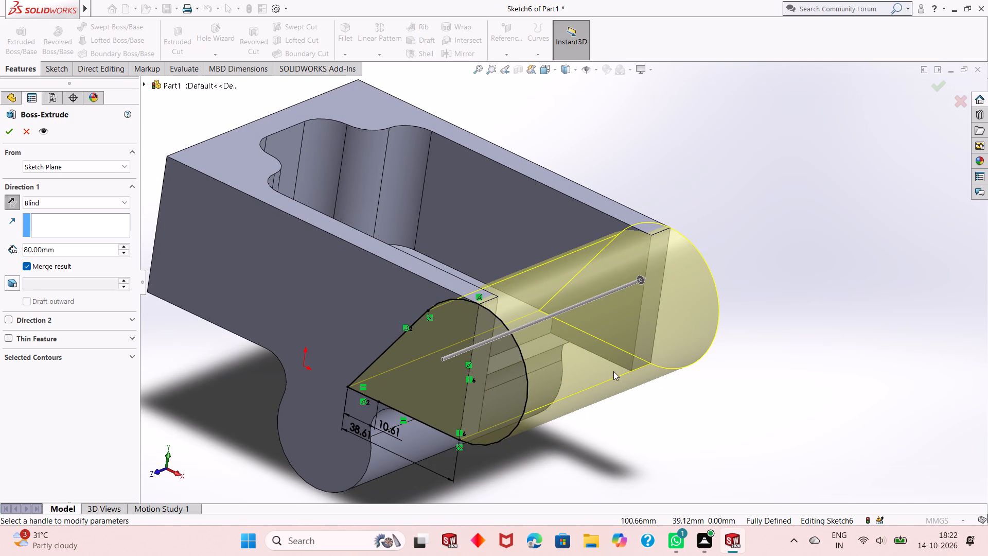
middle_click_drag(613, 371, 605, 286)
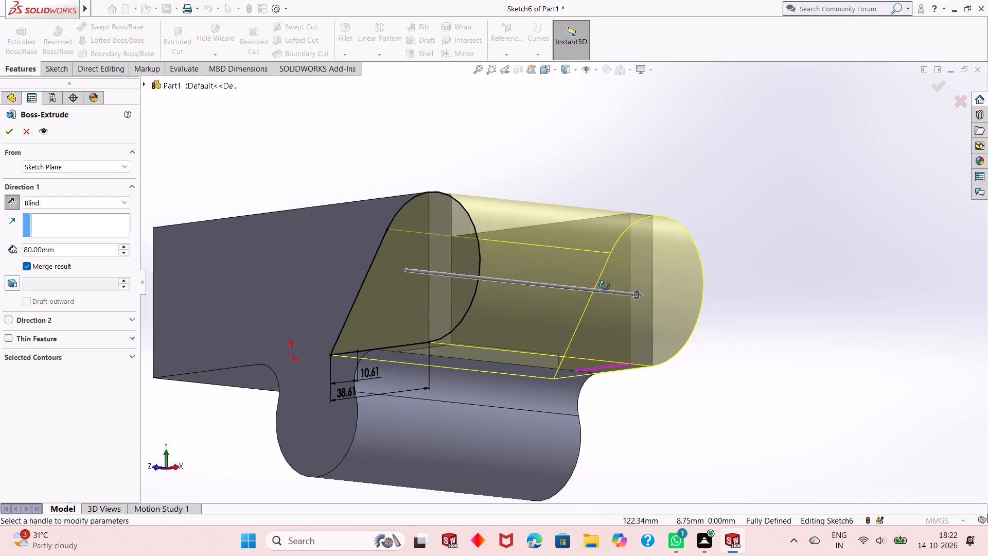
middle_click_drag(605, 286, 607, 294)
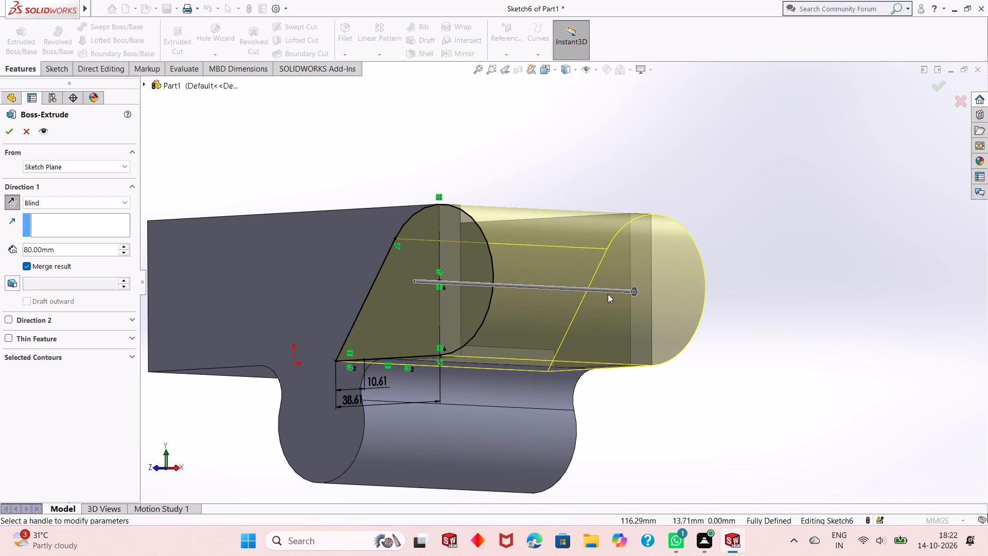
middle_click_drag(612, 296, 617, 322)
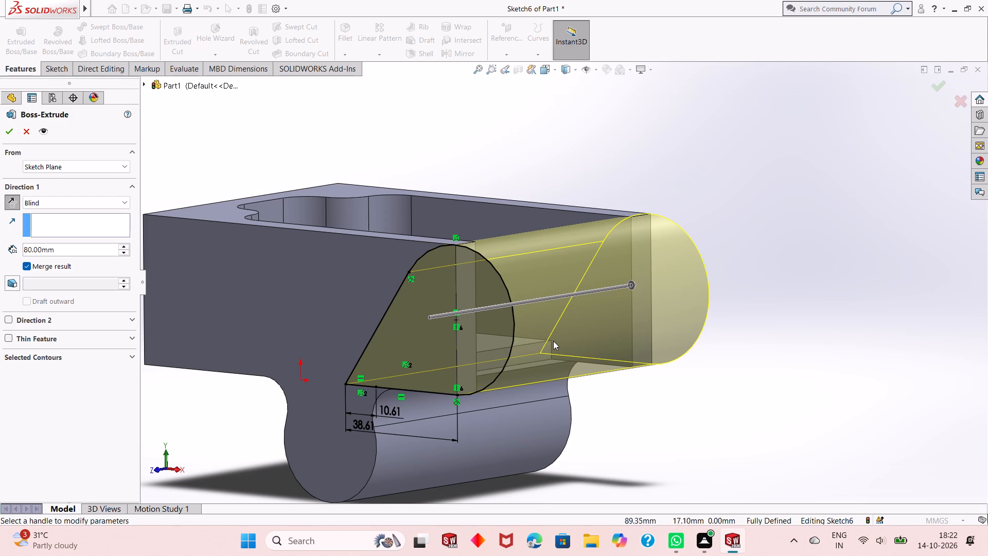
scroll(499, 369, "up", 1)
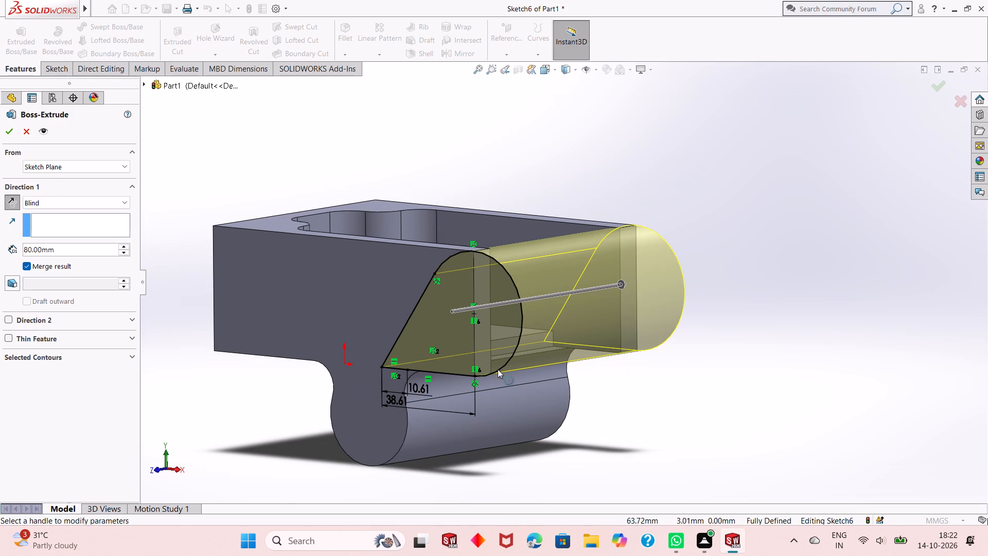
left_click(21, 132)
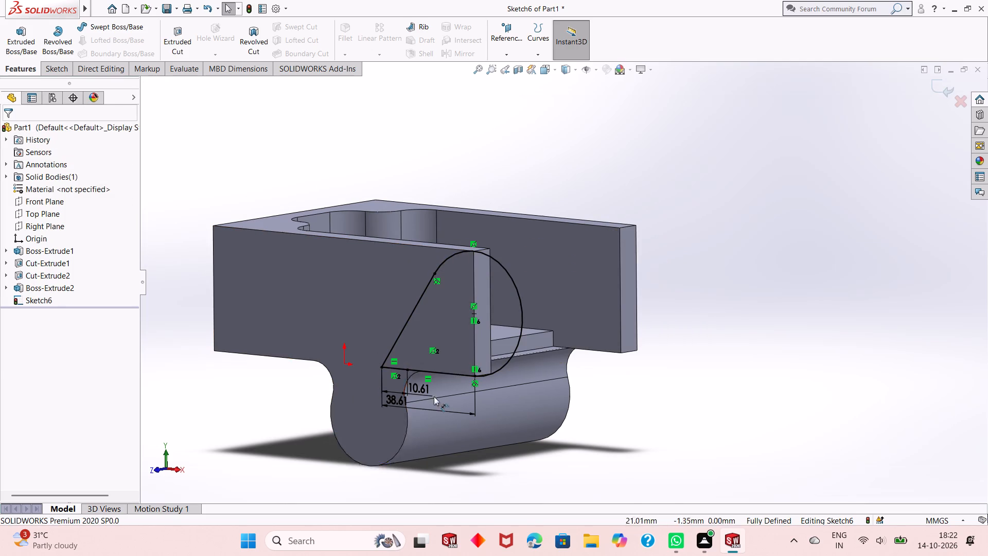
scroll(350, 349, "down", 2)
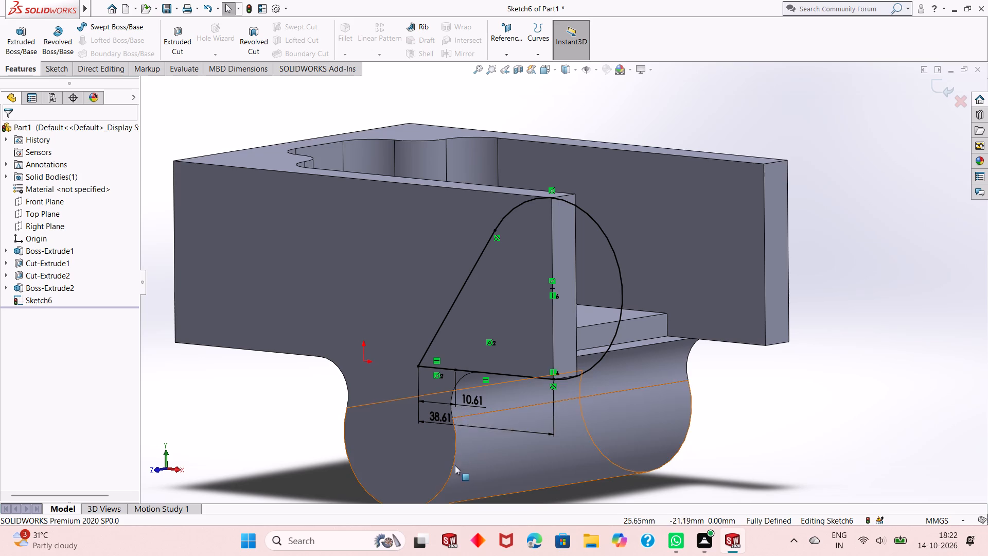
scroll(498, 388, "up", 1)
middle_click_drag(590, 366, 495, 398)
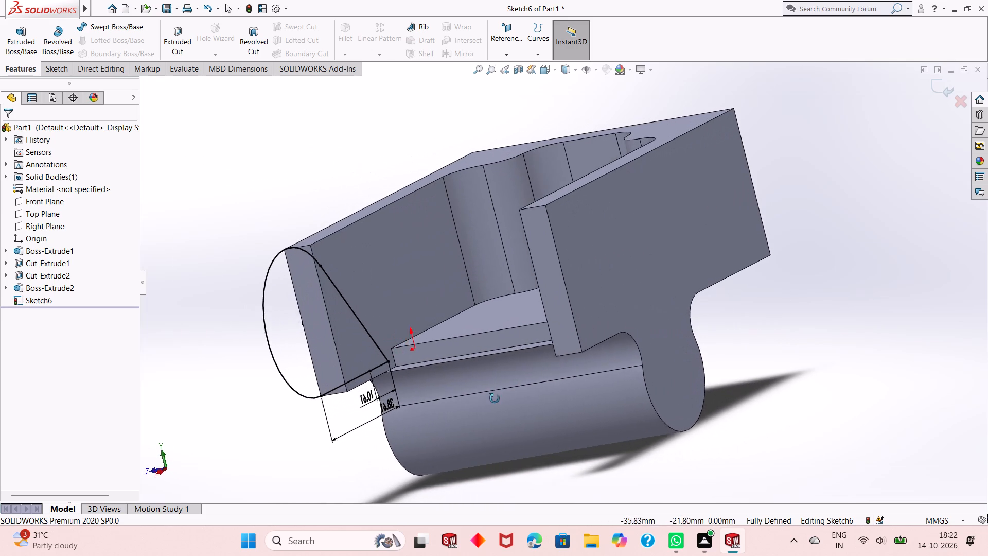
Draw a short, nearly vertical line about 3.4 mm long from the boss's blend edge up to the profile's bottom line.
middle_click_drag(495, 398, 514, 410)
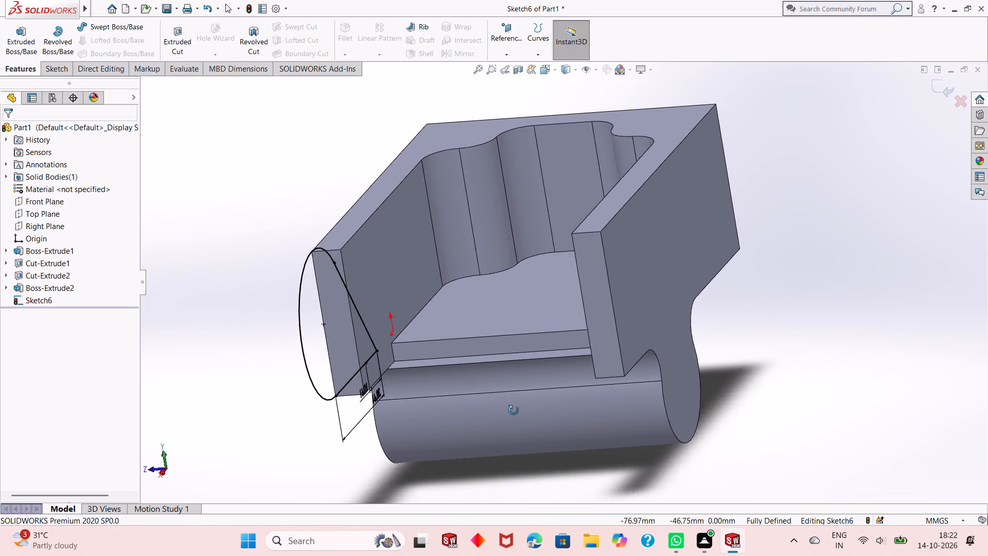
middle_click_drag(514, 410, 569, 394)
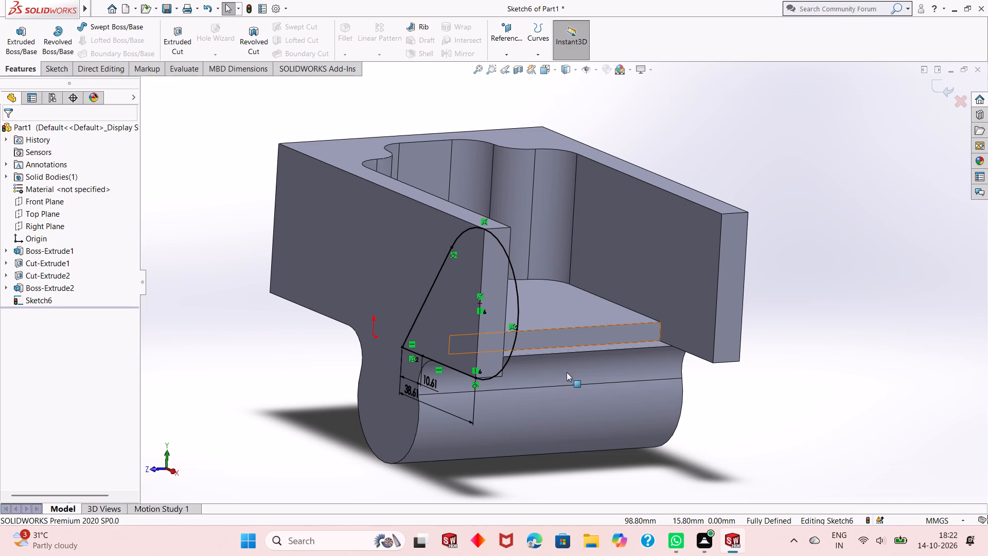
middle_click_drag(567, 426, 508, 420)
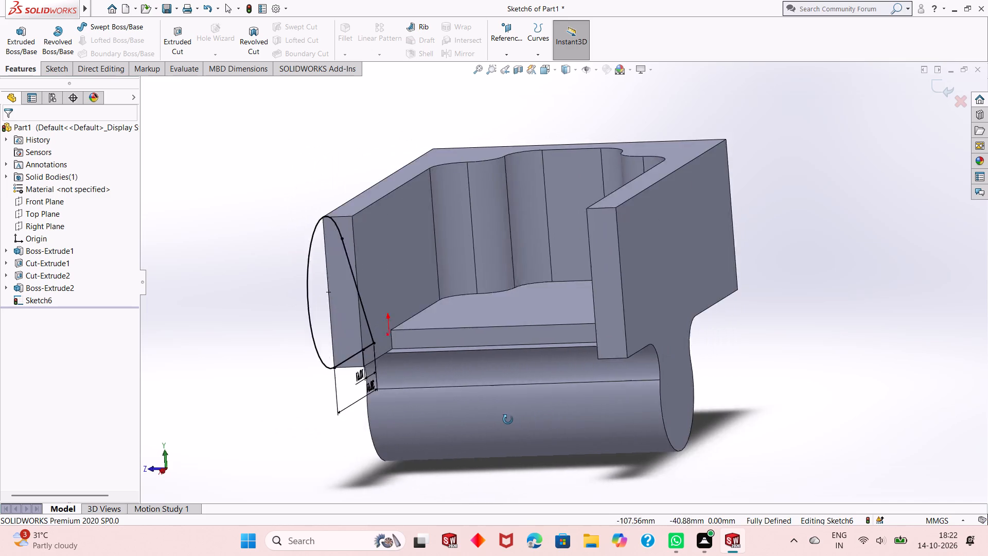
middle_click_drag(508, 420, 675, 413)
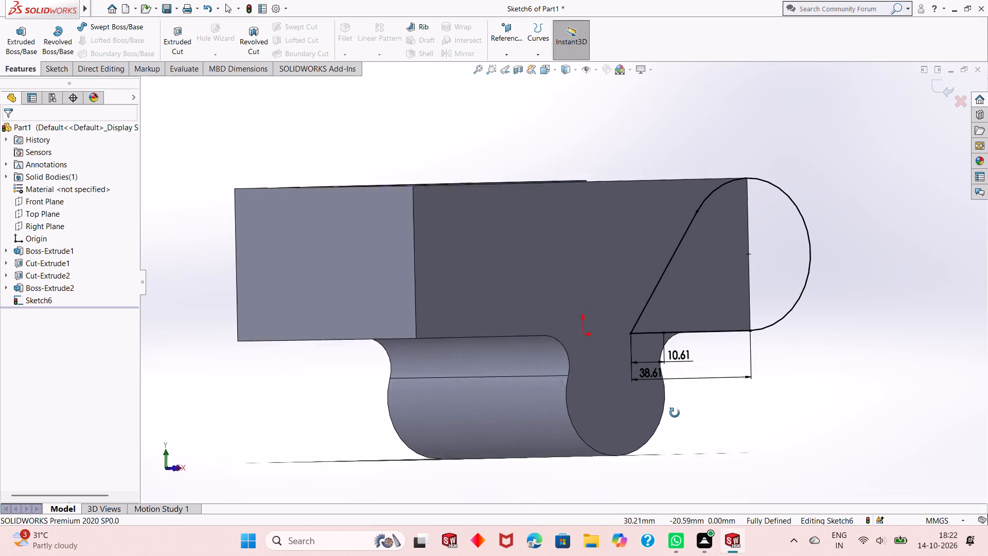
middle_click_drag(675, 413, 642, 425)
scroll(632, 317, "down", 2)
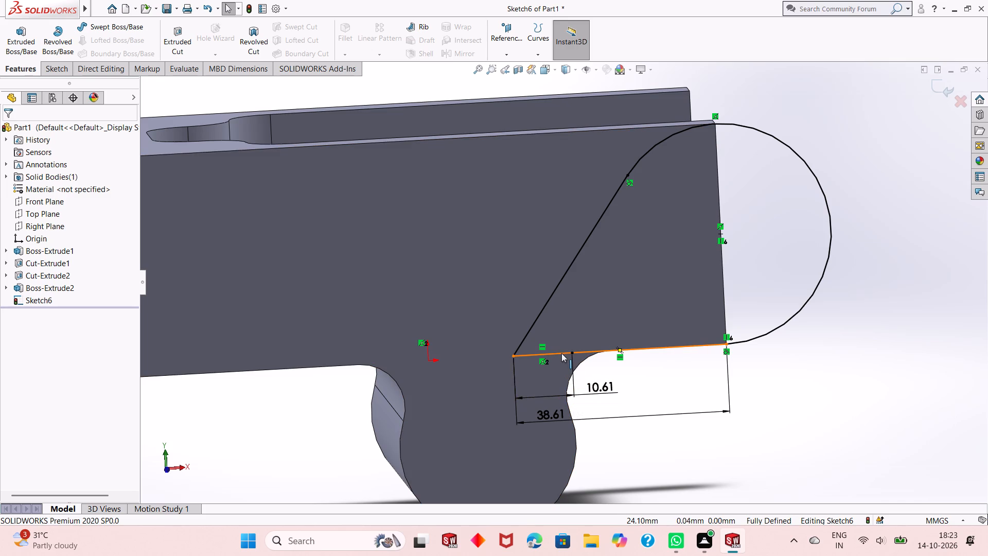
key("ctrl+8")
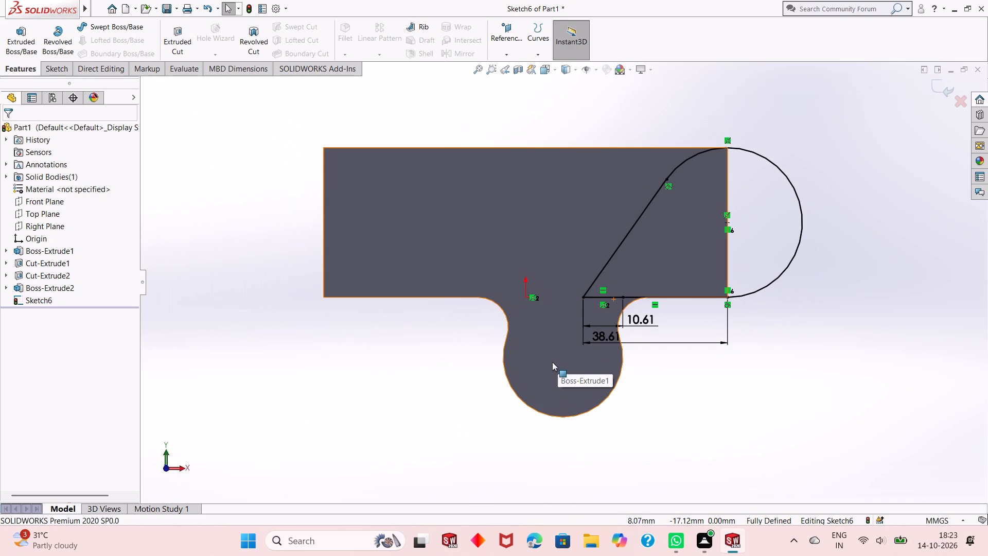
scroll(627, 272, "down", 2)
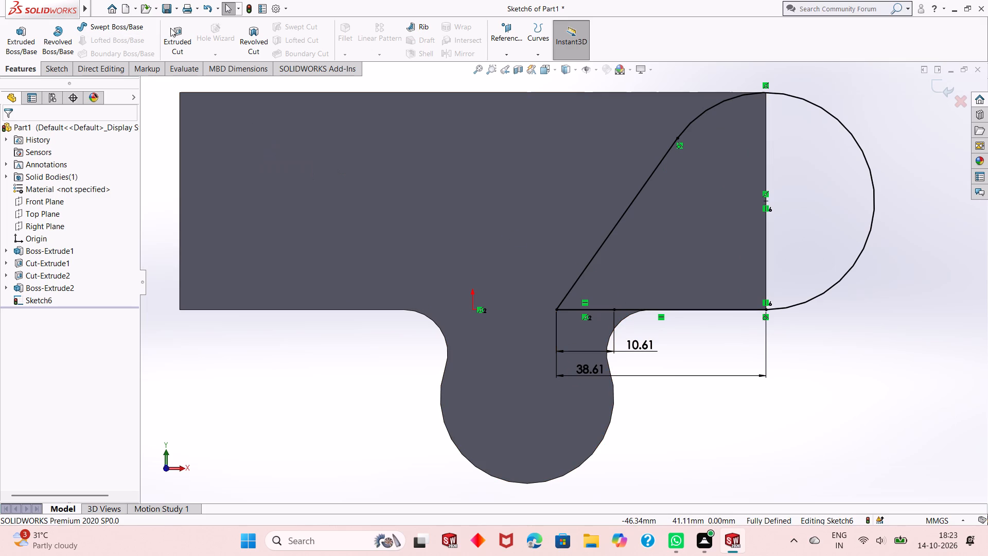
left_click(62, 67)
left_click(93, 31)
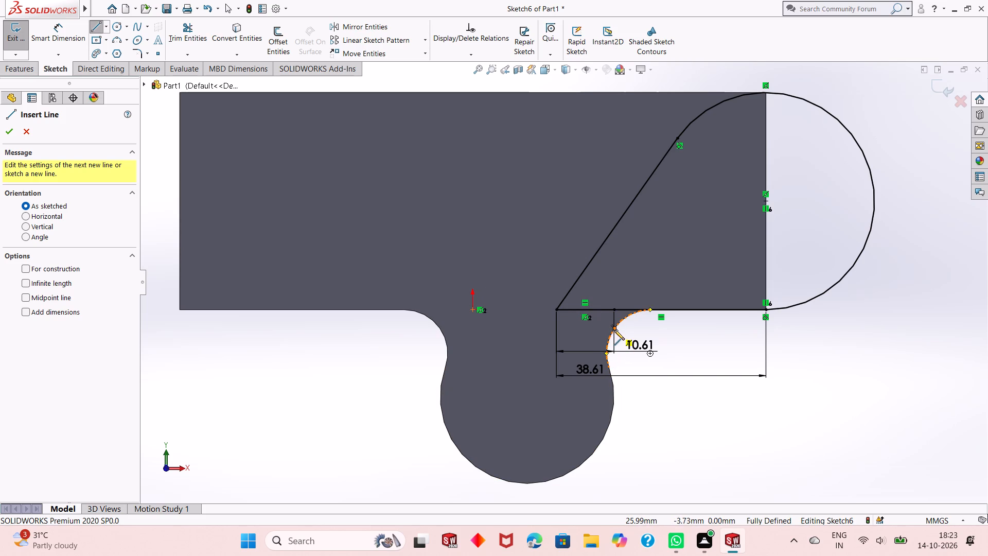
left_click(614, 329)
left_click(614, 307)
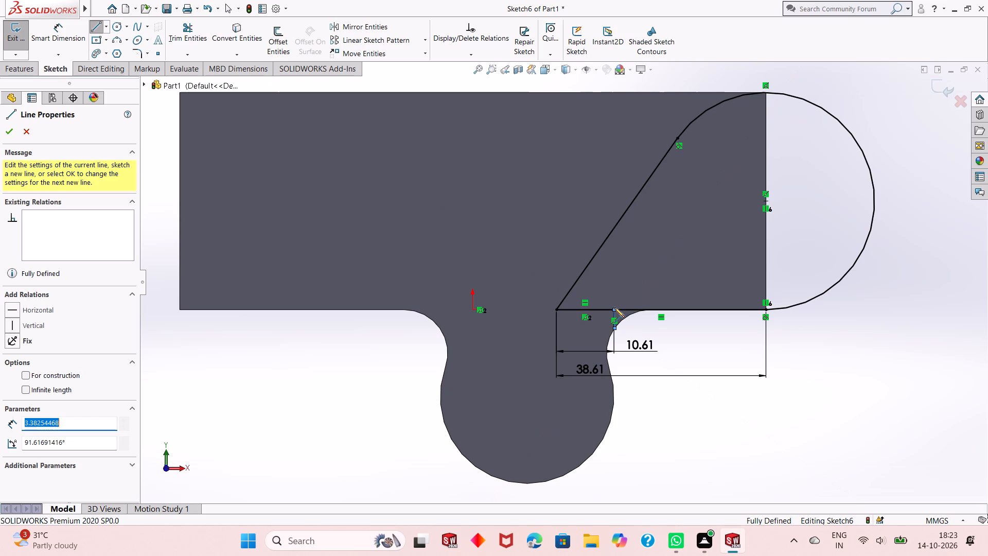
key("Escape")
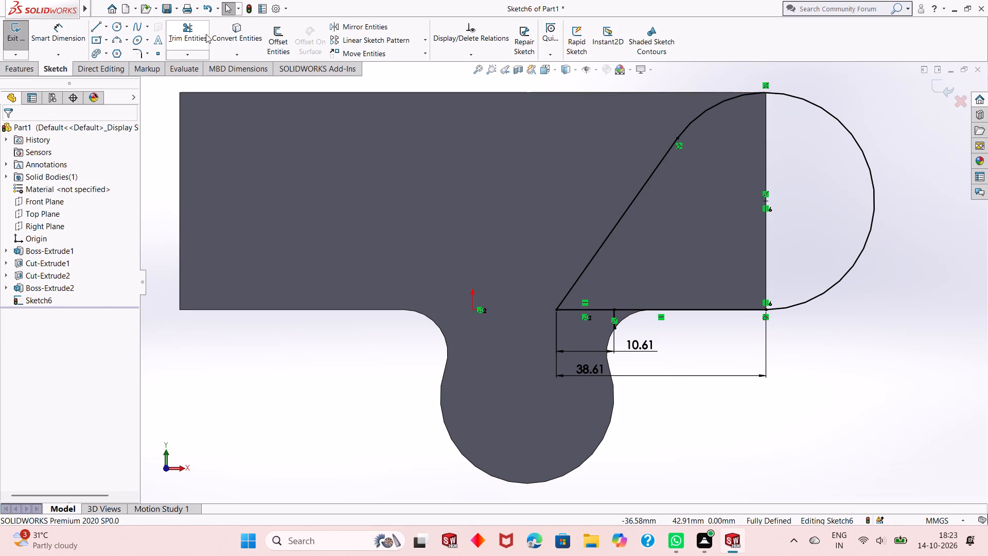
Trim away the profile's bottom line between the new short line and the side wall's lower corner.
left_click(187, 32)
left_click(627, 308)
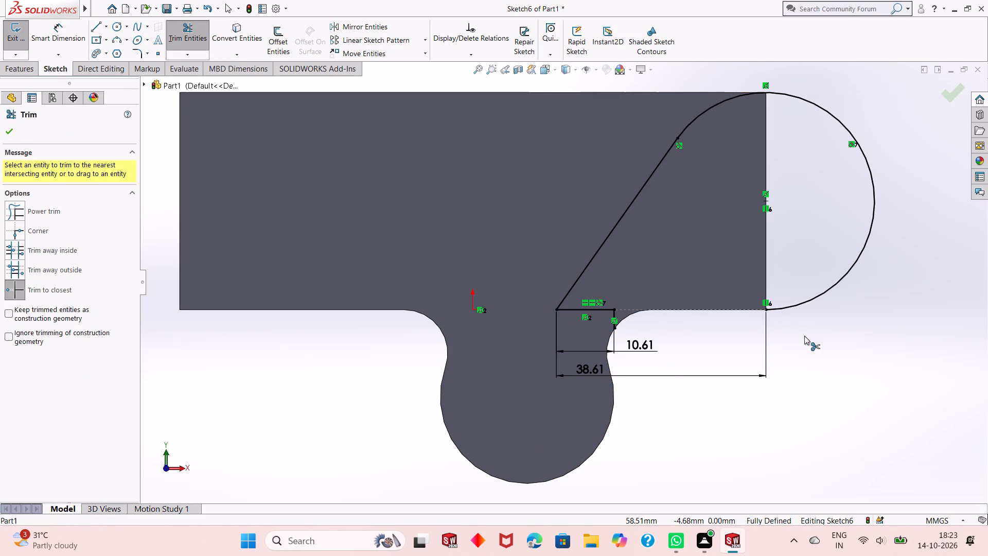
key("Escape")
Draw an 8 mm radius three-point arc along the blend, from the short line's lower end to the wall's bottom edge.
scroll(655, 314, "down", 3)
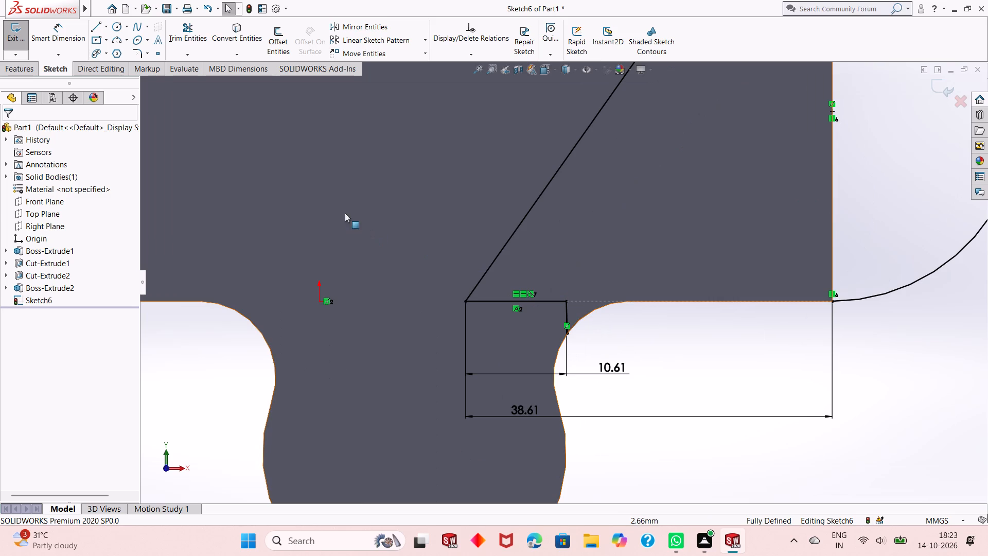
left_click(117, 36)
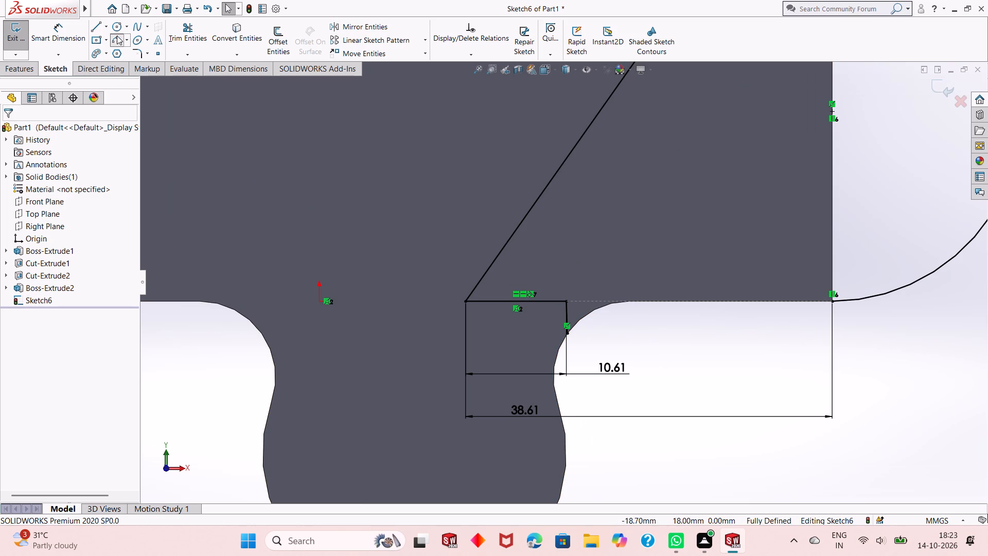
left_click(570, 336)
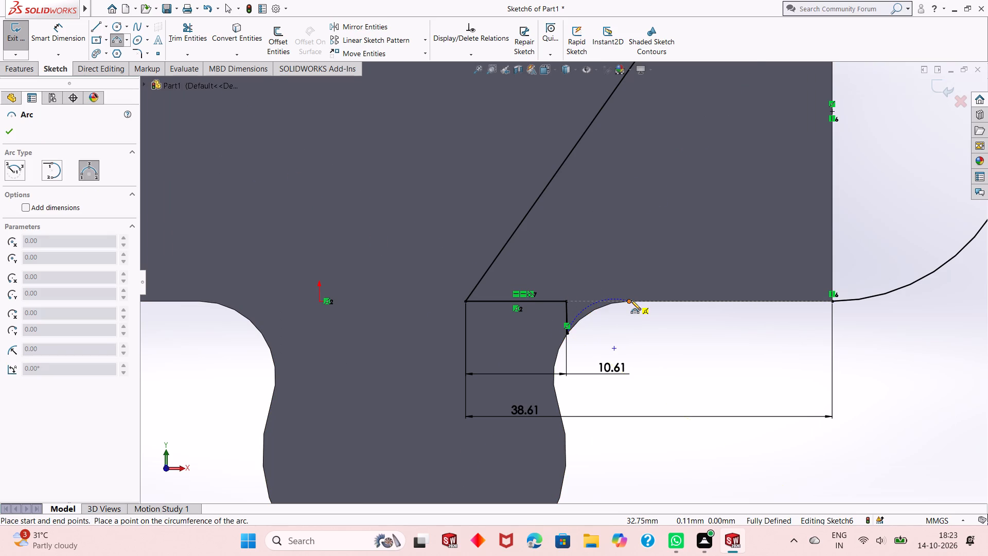
left_click(631, 303)
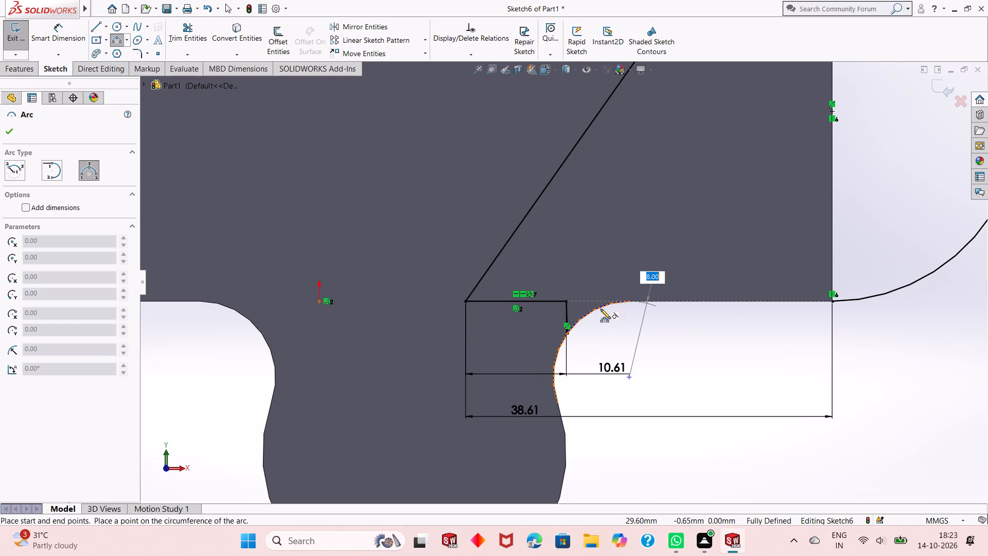
left_click(601, 310)
key("Escape")
key("Escape")
key("Escape")
key("Escape")
key("Escape")
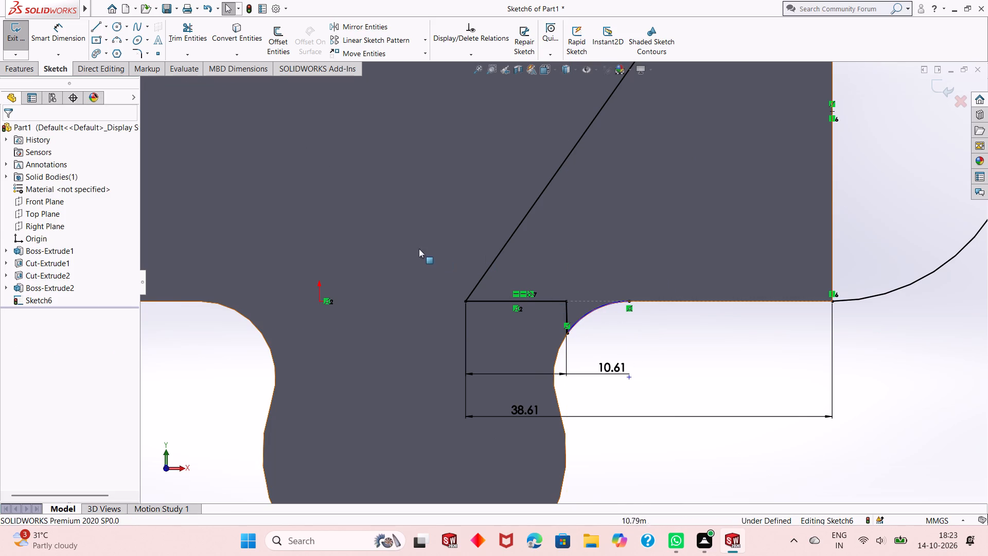
key("Escape")
Close the profile with a horizontal line from the arc's upper end to the side wall's lower corner.
left_click(100, 27)
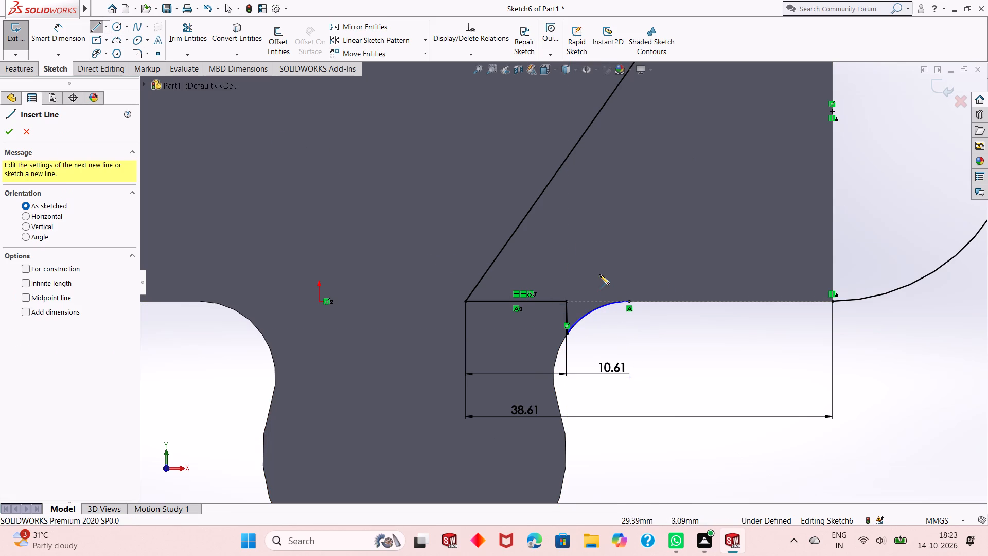
left_click(631, 303)
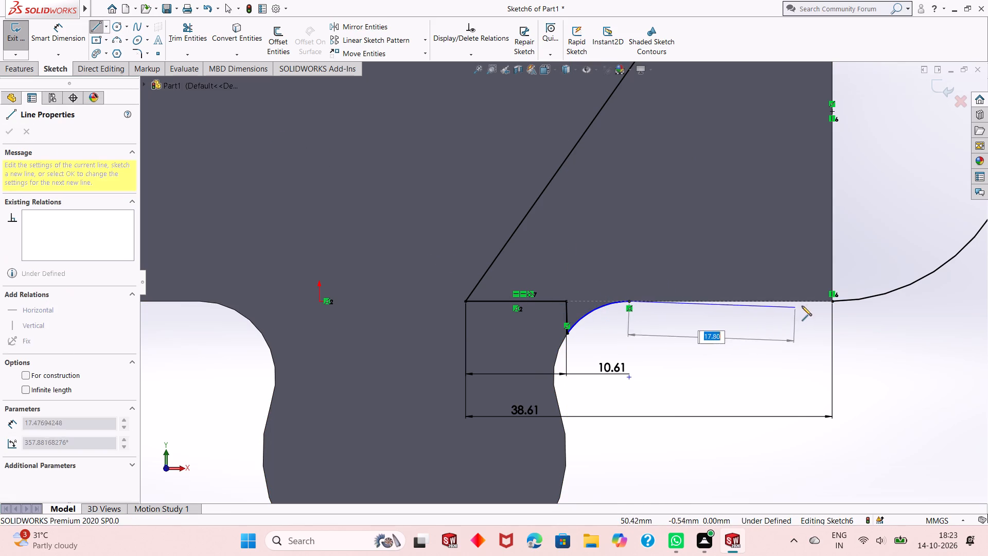
left_click(831, 301)
key("Escape")
key("Escape")
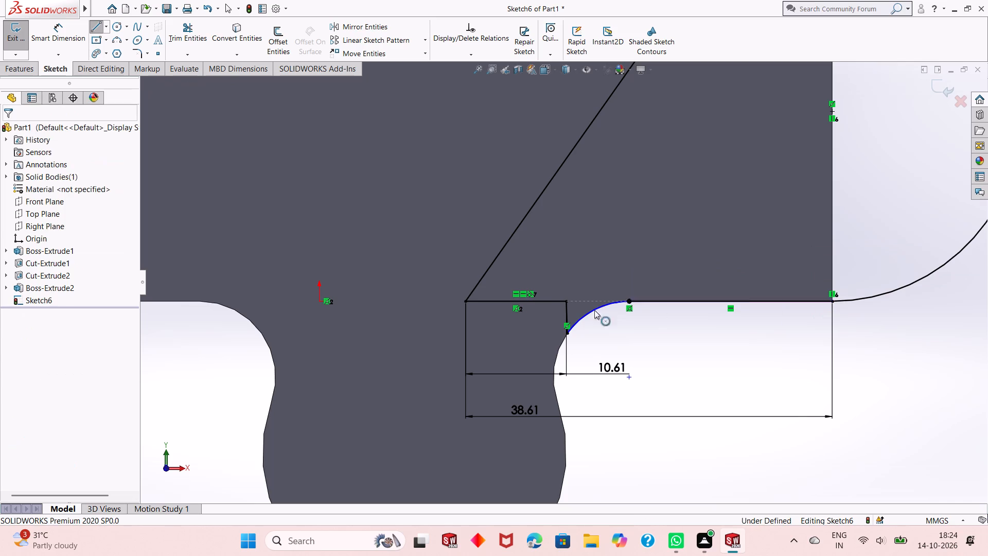
key("Escape")
key("Escape")
Add a tangent relation between the new arc and the boss's blend edge.
scroll(635, 323, "down", 3)
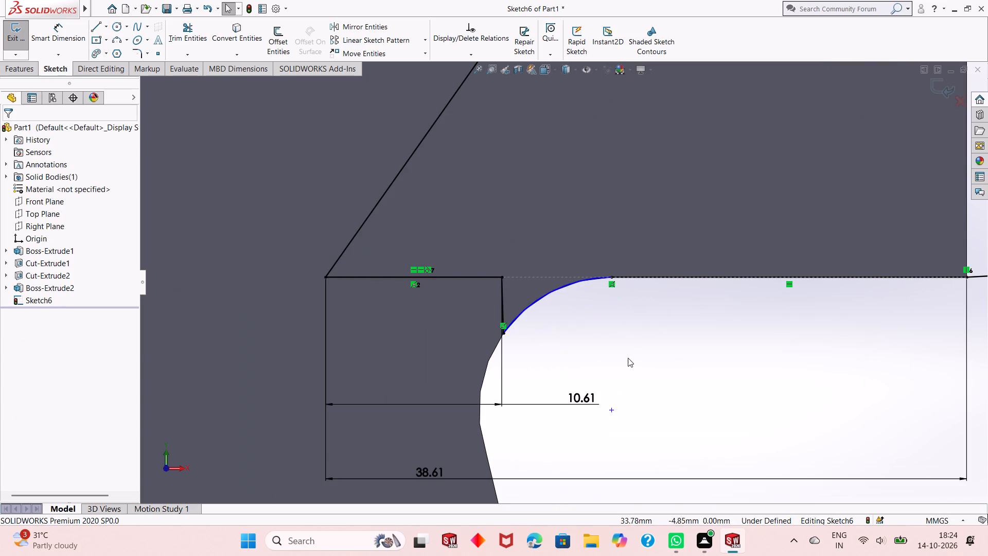
left_click(556, 293)
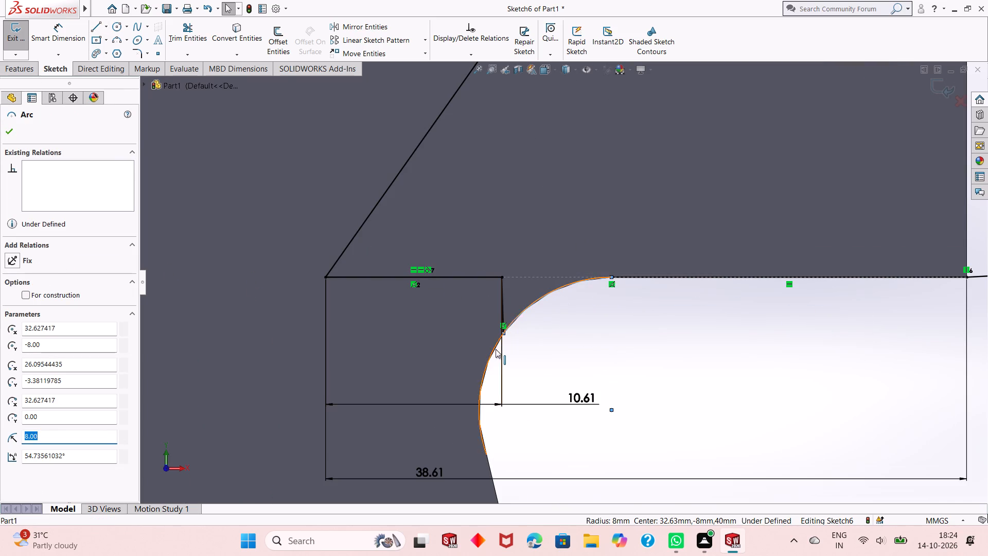
left_click(495, 350, "ctrl")
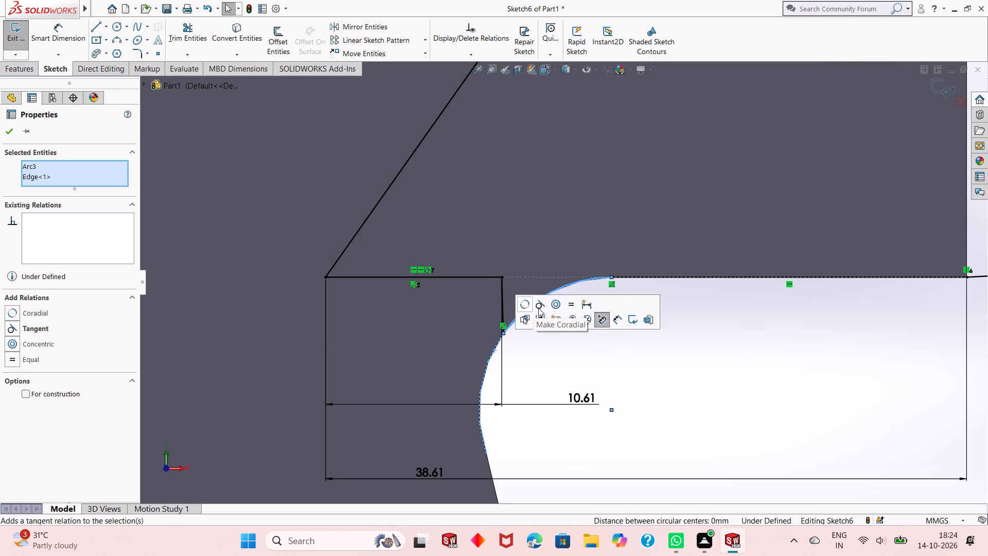
left_click(539, 306)
key("Escape")
key("Escape")
key("Escape")
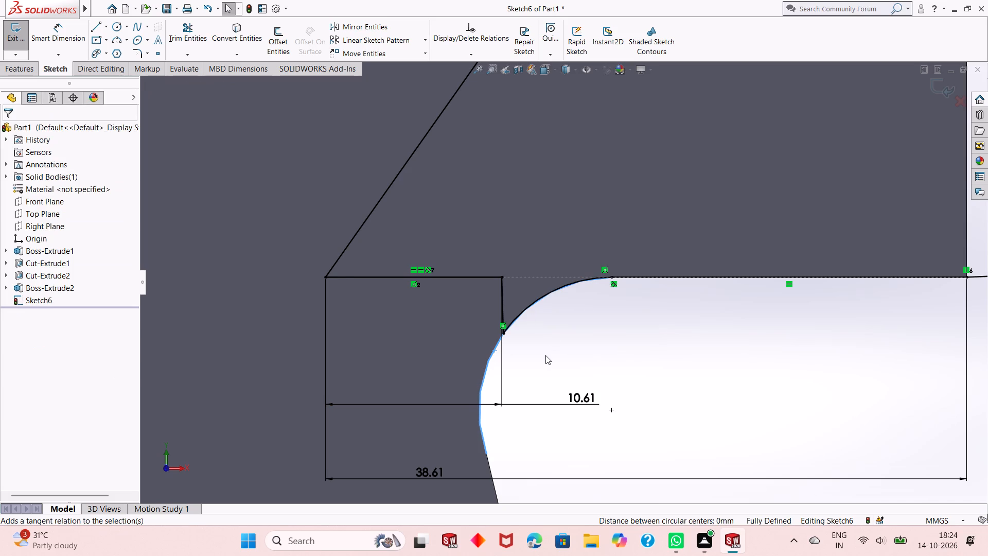
Examine the modified profile against the side walls and the cylindrical boss from several angles.
scroll(545, 355, "up", 5)
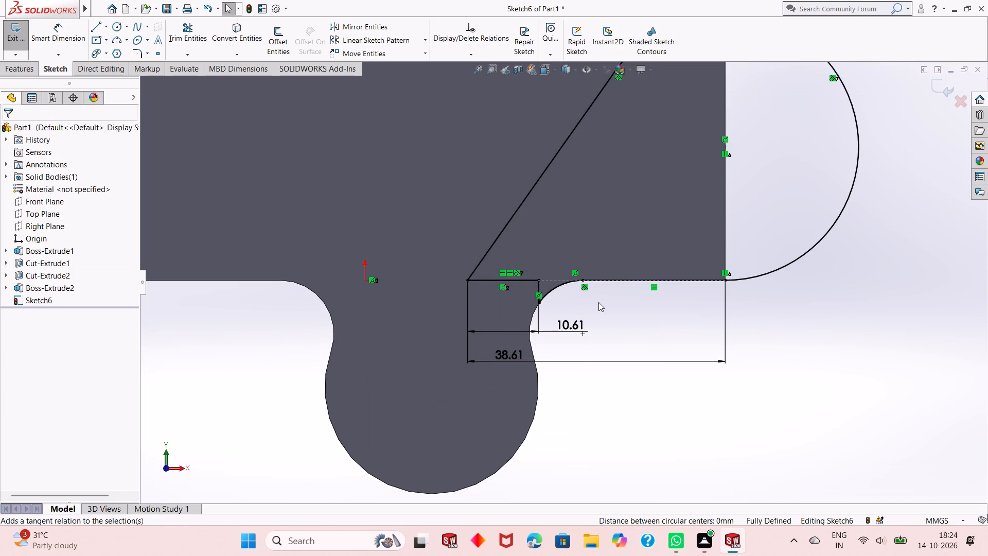
middle_click_drag(598, 302, 588, 311)
scroll(588, 311, "up", 2)
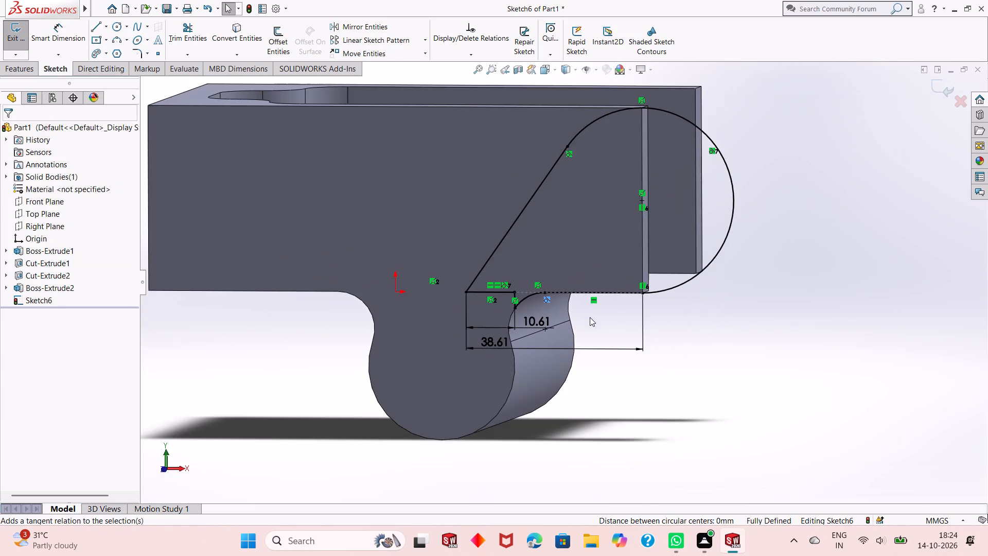
middle_click_drag(669, 334, 645, 347)
middle_click_drag(634, 346, 621, 352)
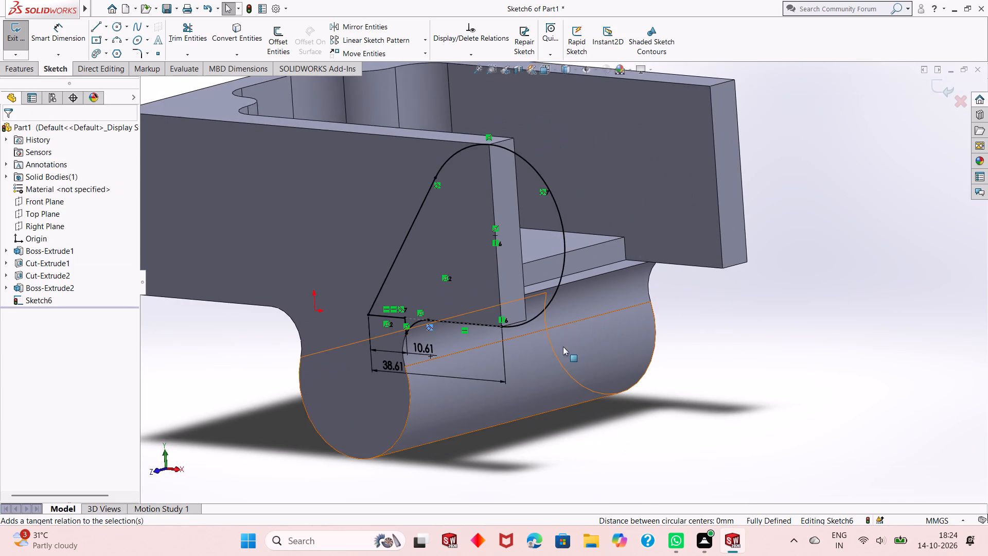
scroll(504, 359, "up", 1)
scroll(435, 288, "up", 1)
scroll(434, 288, "down", 3)
scroll(501, 329, "up", 1)
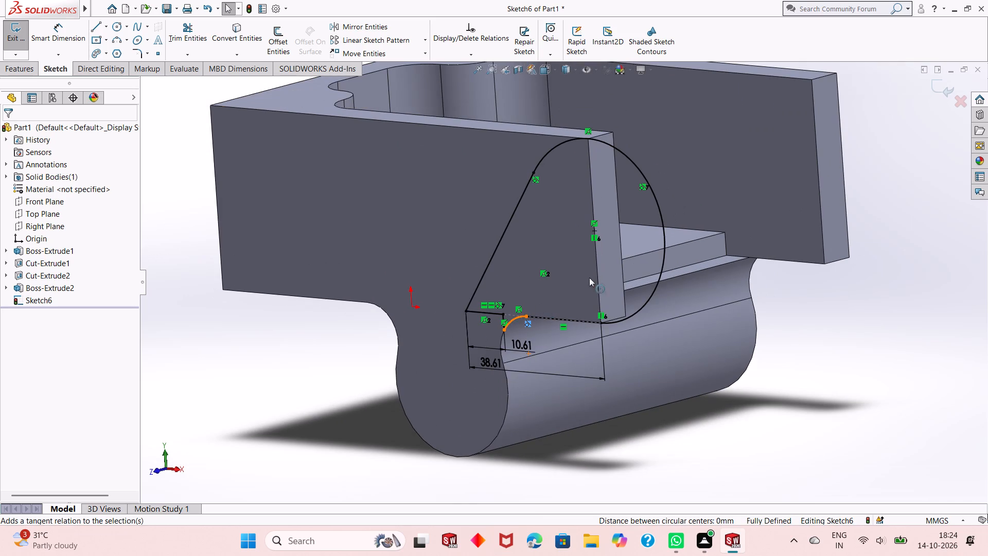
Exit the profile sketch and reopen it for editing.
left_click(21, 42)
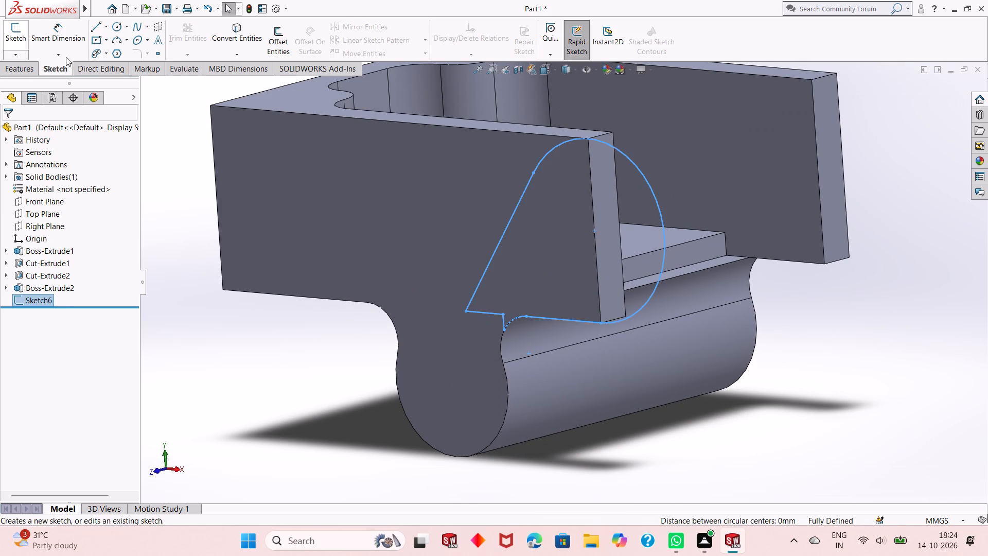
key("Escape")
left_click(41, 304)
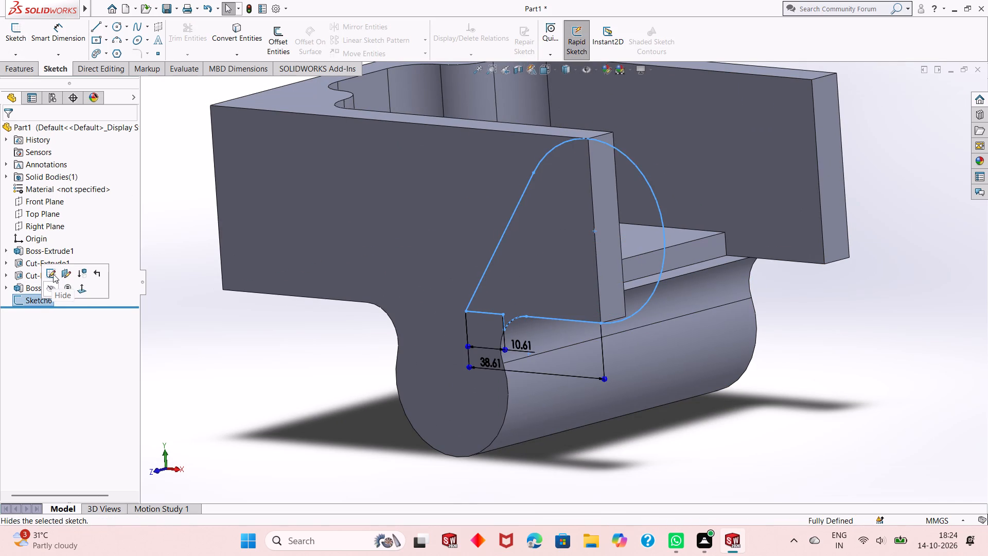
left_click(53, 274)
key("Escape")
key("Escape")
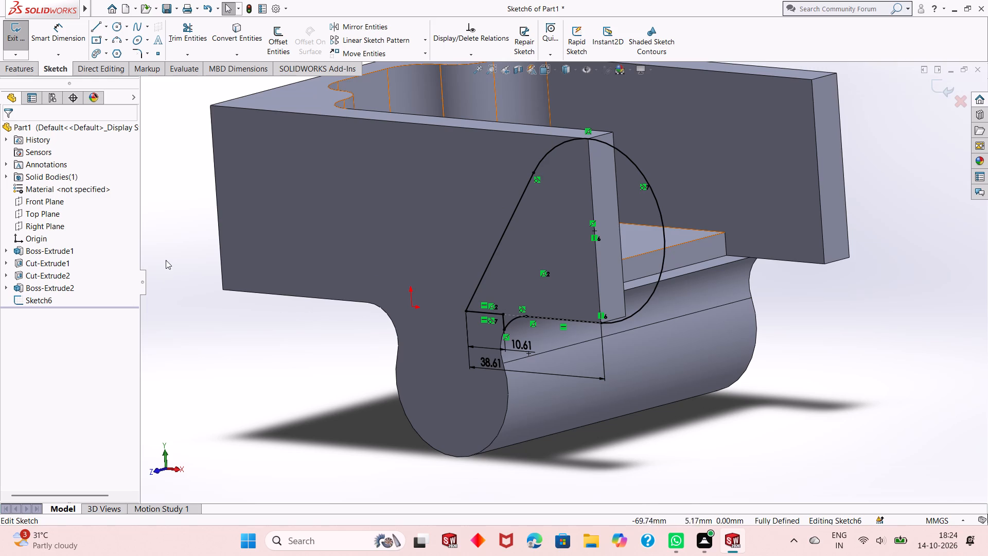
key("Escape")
Extrude the rounded side-wall profile 16 mm blind in the reversed direction, toward the opposite side wall.
scroll(343, 293, "up", 2)
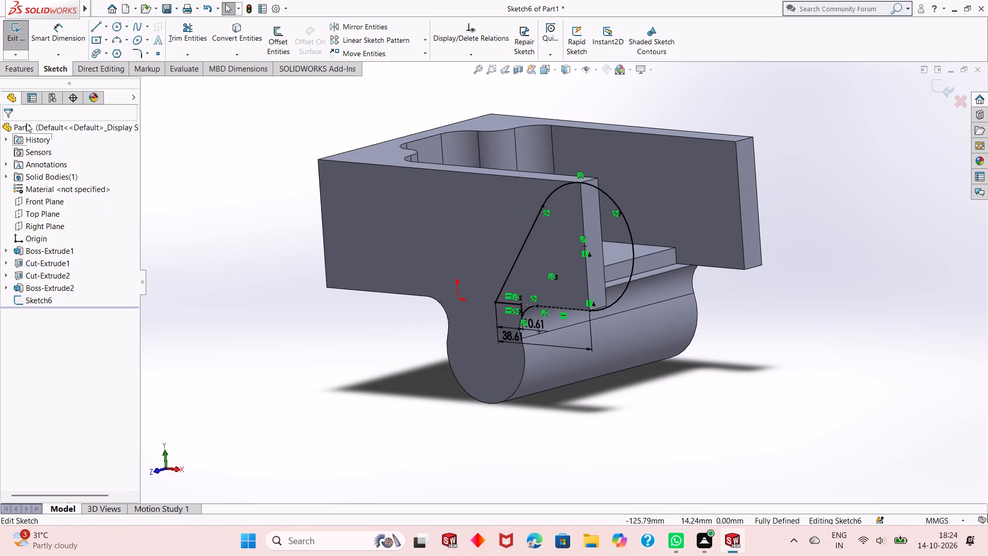
scroll(502, 214, "down", 3)
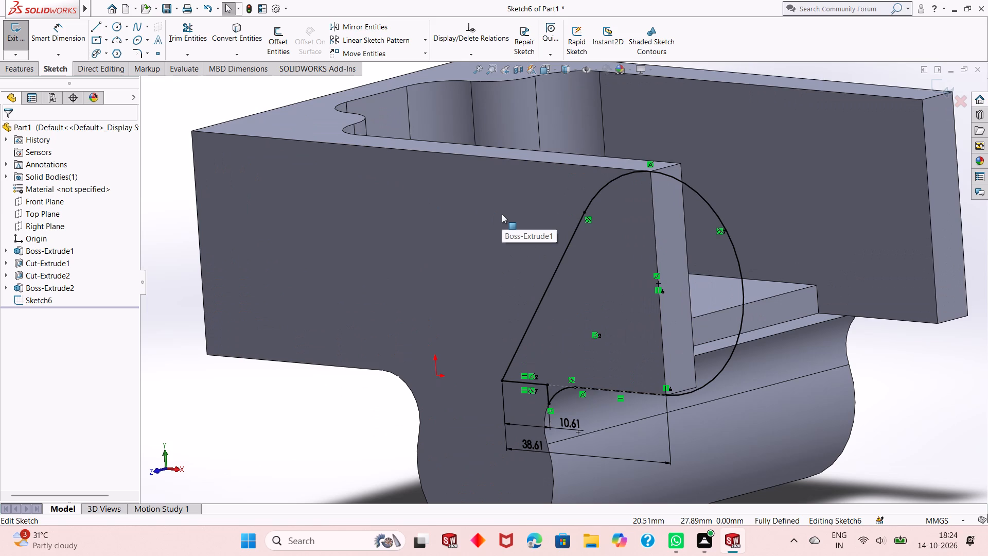
left_click(18, 68)
left_click(28, 45)
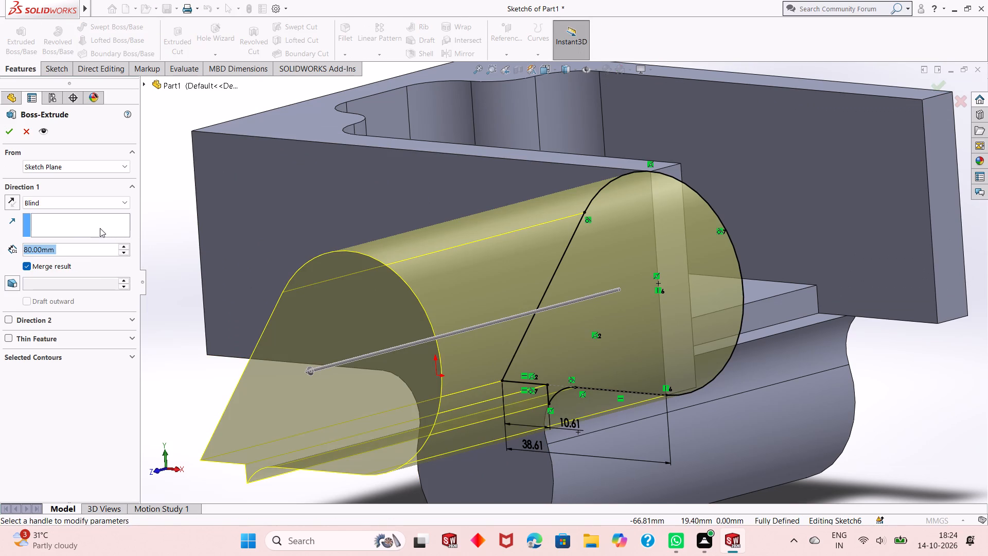
left_click(10, 196)
double_click(60, 247)
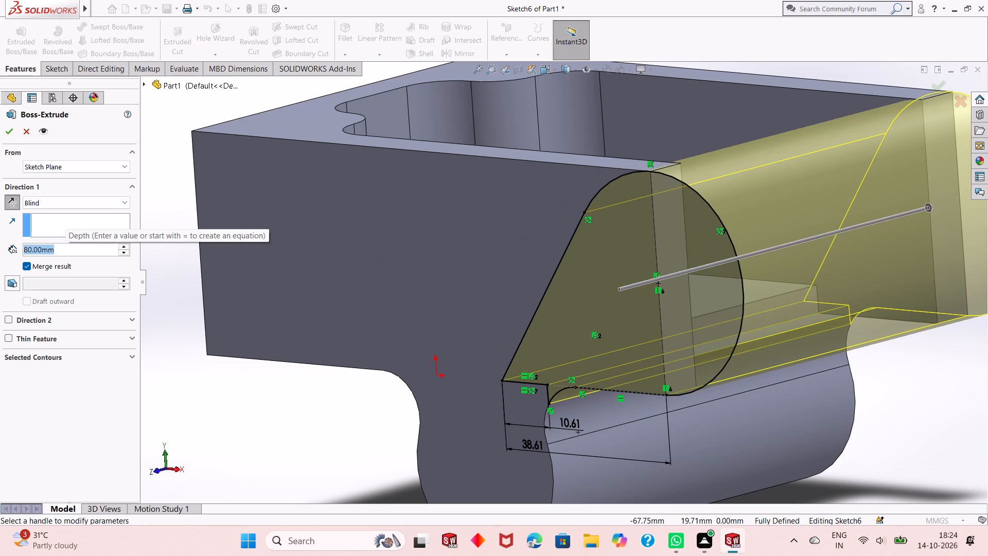
type("16")
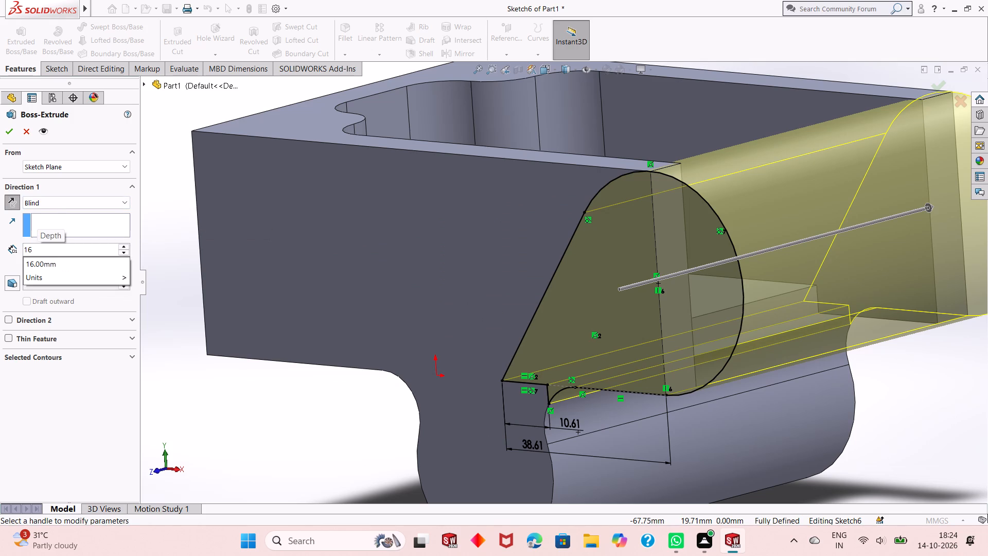
key("Return")
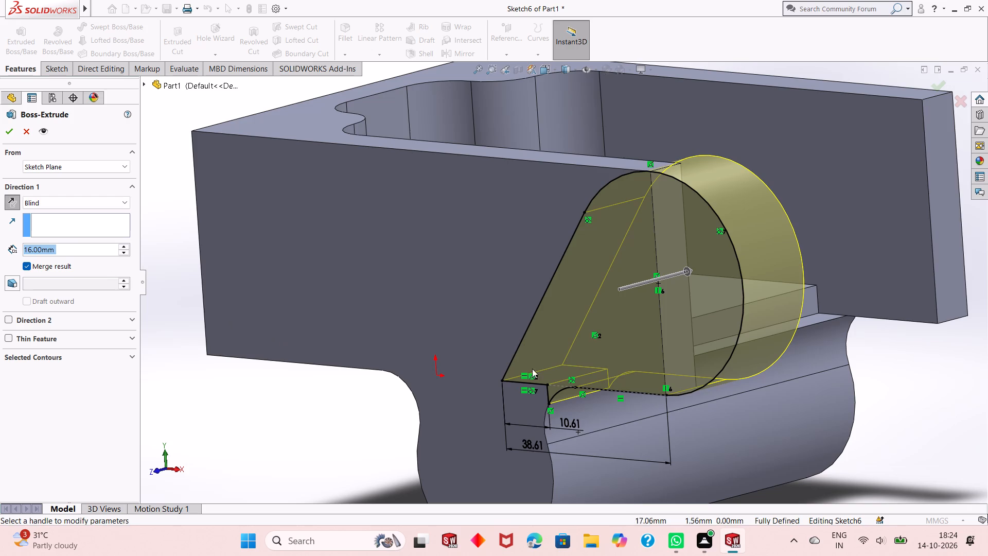
middle_click_drag(578, 351, 465, 398)
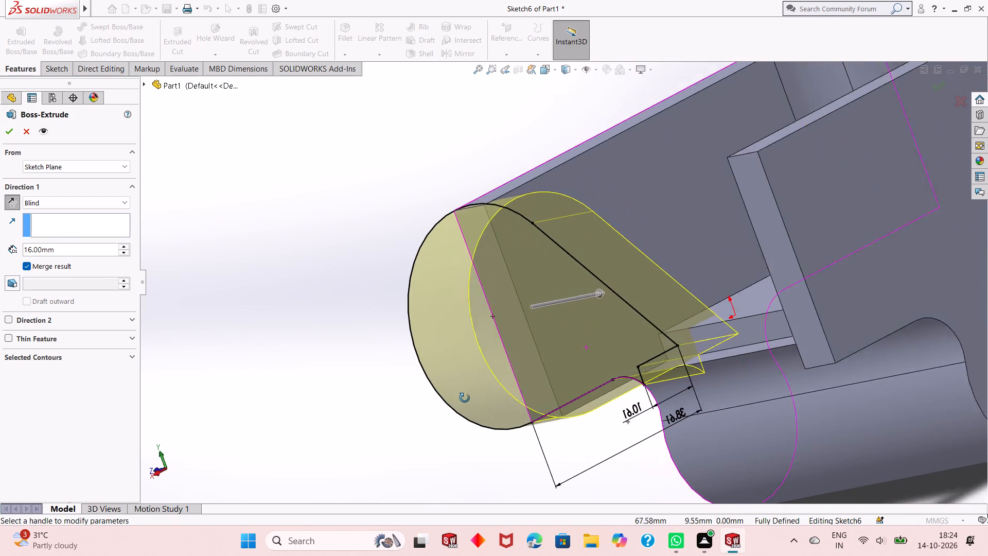
middle_click_drag(465, 398, 459, 438)
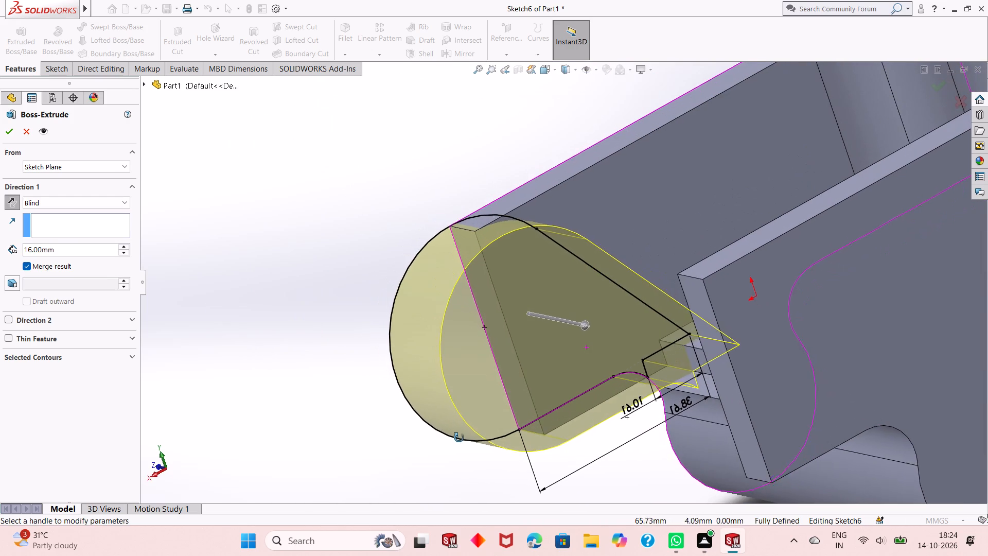
middle_click_drag(459, 438, 459, 374)
middle_click_drag(459, 374, 465, 409)
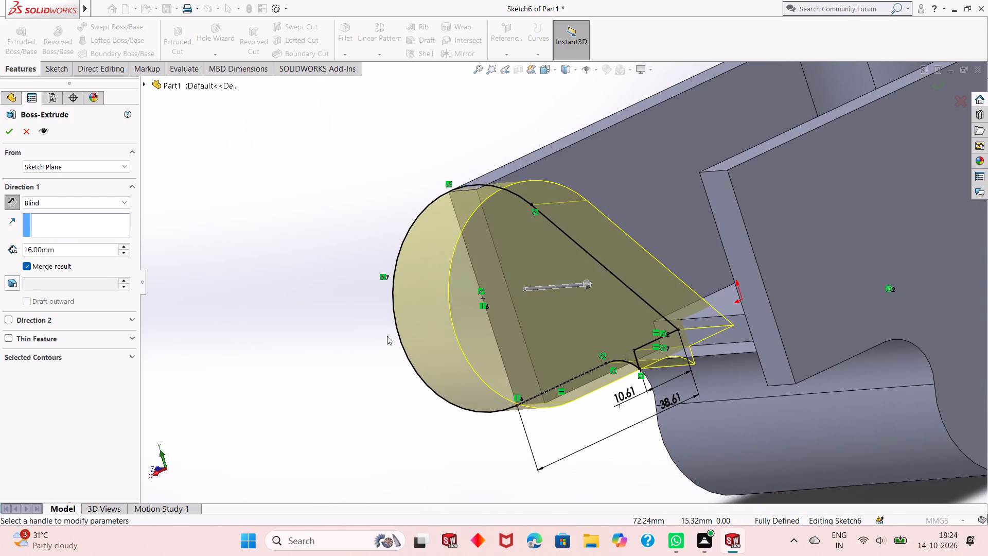
left_click(6, 130)
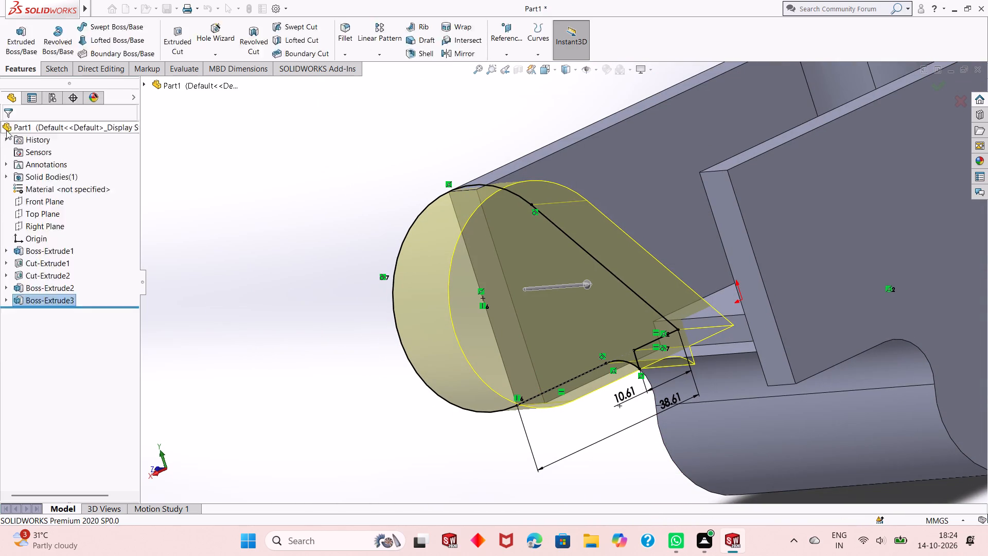
left_click(328, 246)
Start a sketch on the outer face of the opposite side wall and orient the view normal to it.
middle_click_drag(480, 285, 496, 306)
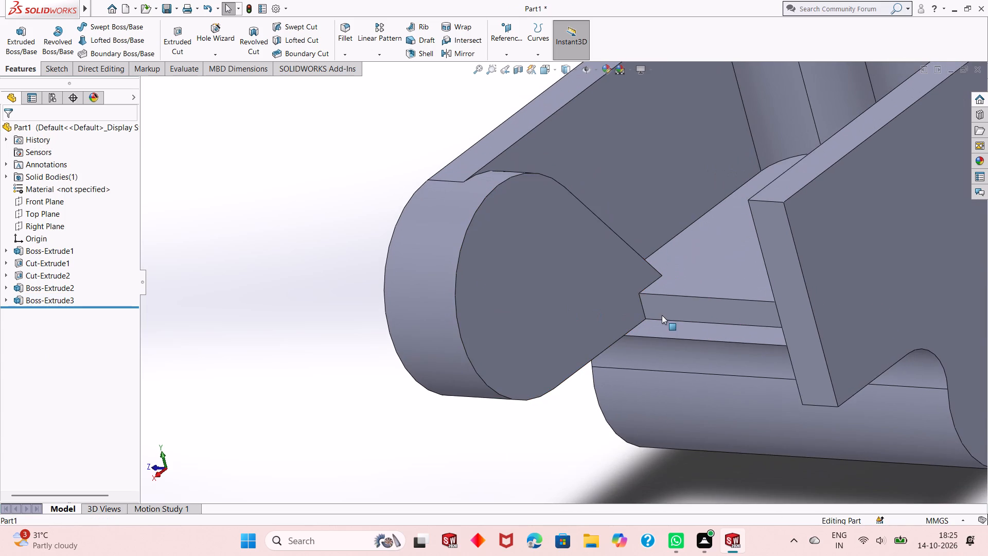
middle_click_drag(683, 344, 684, 269)
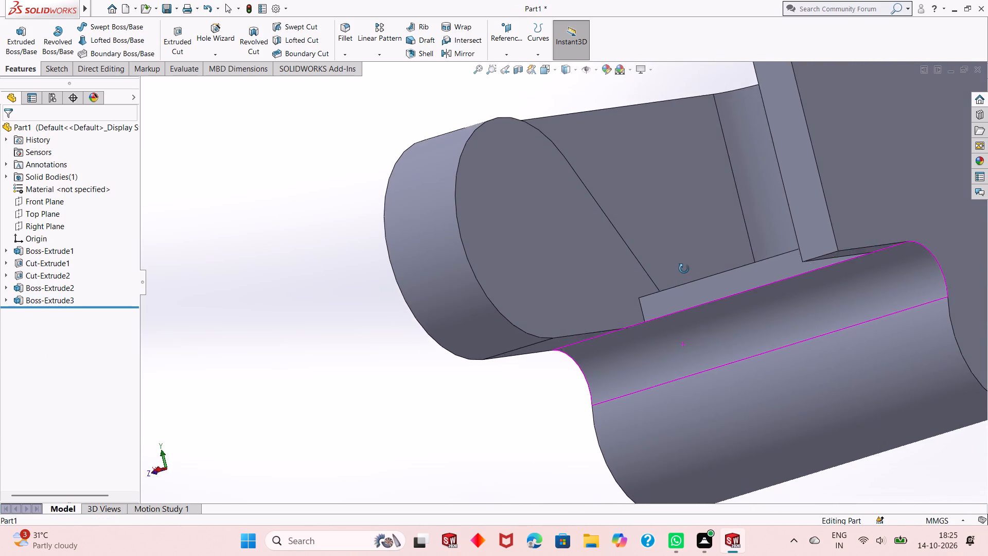
middle_click_drag(684, 269, 567, 332)
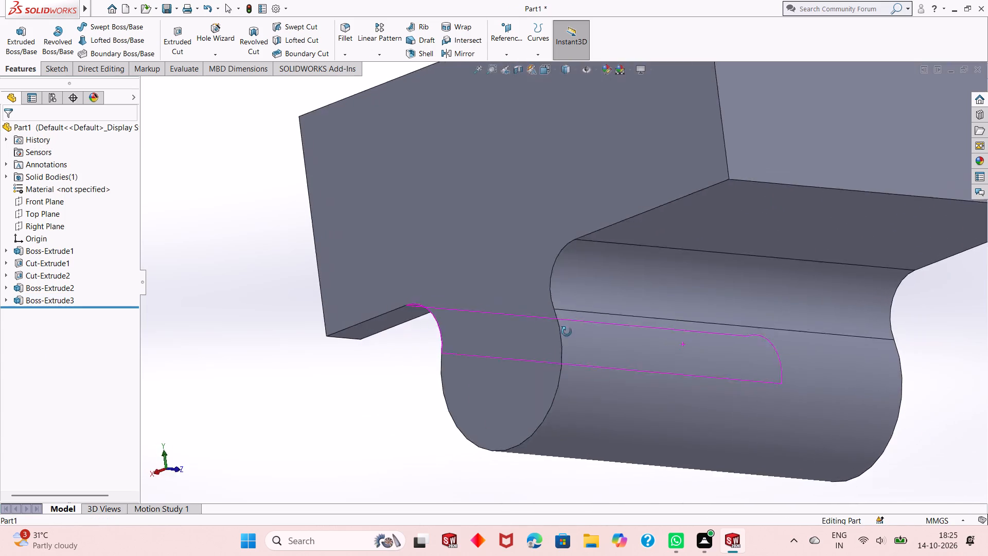
middle_click_drag(567, 332, 670, 381)
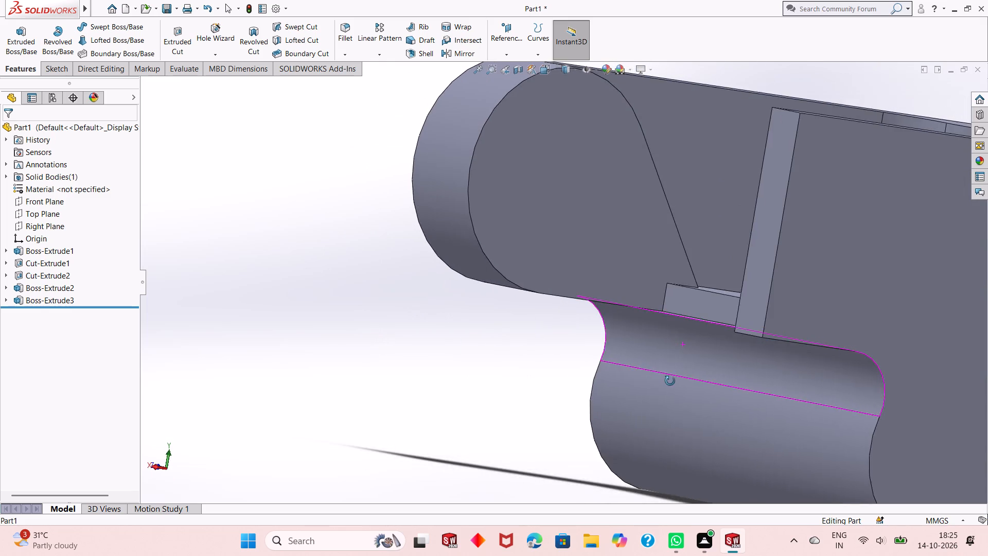
middle_click_drag(670, 381, 644, 397)
scroll(597, 387, "up", 3)
middle_click_drag(623, 341, 599, 346)
left_click(625, 306)
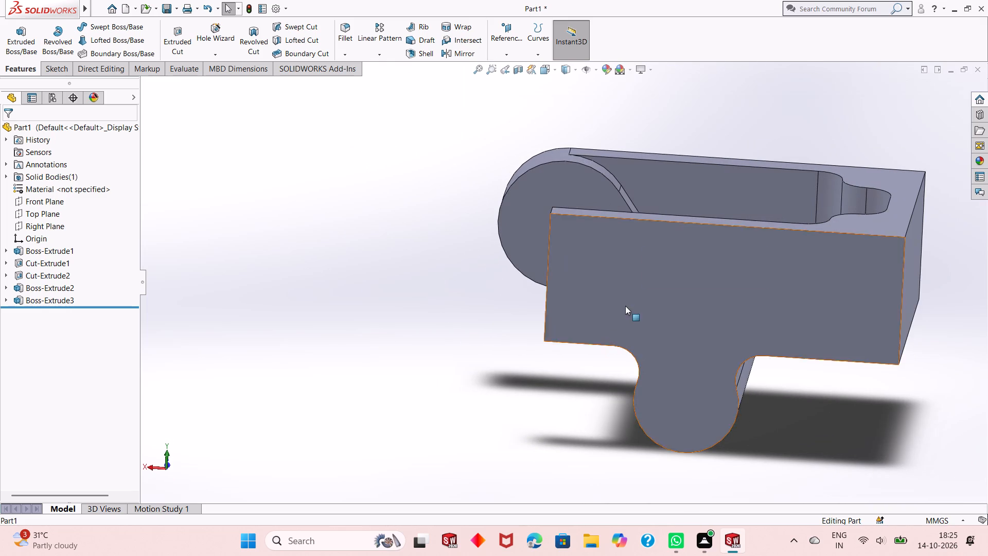
left_click(669, 279)
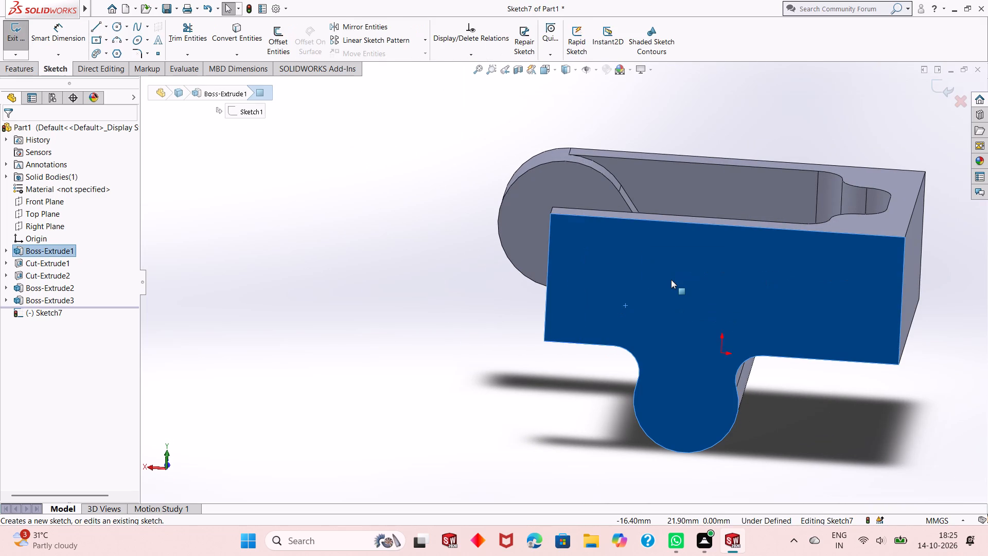
key("ctrl+8")
key("Escape")
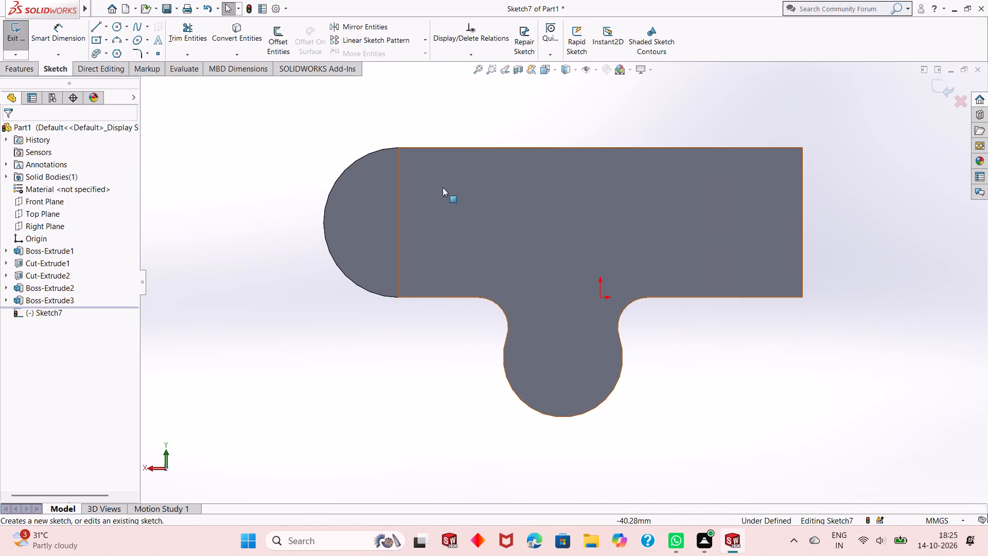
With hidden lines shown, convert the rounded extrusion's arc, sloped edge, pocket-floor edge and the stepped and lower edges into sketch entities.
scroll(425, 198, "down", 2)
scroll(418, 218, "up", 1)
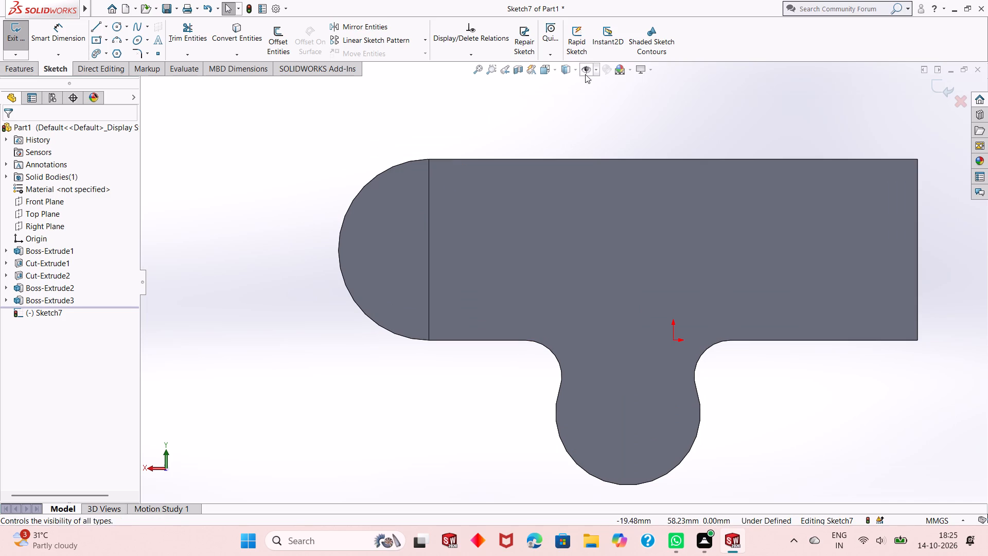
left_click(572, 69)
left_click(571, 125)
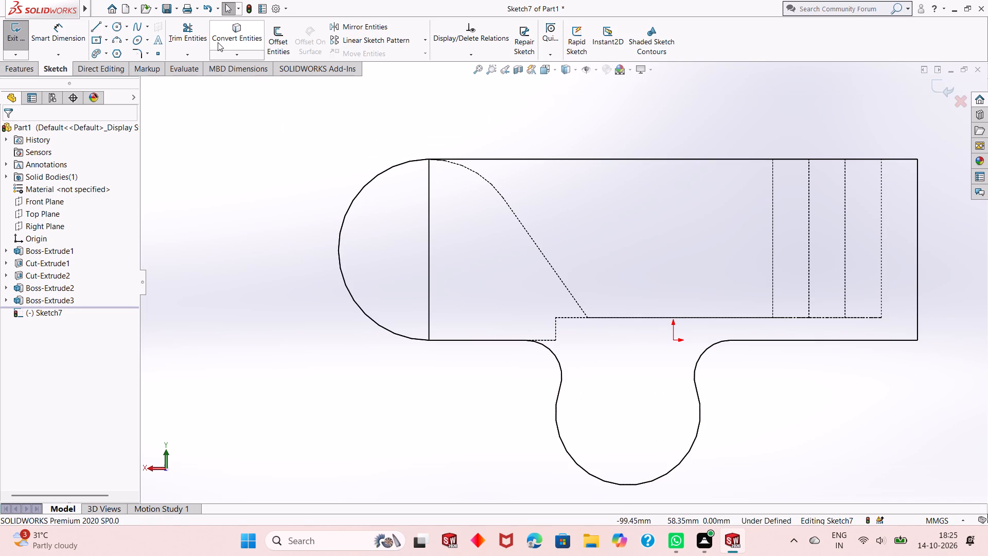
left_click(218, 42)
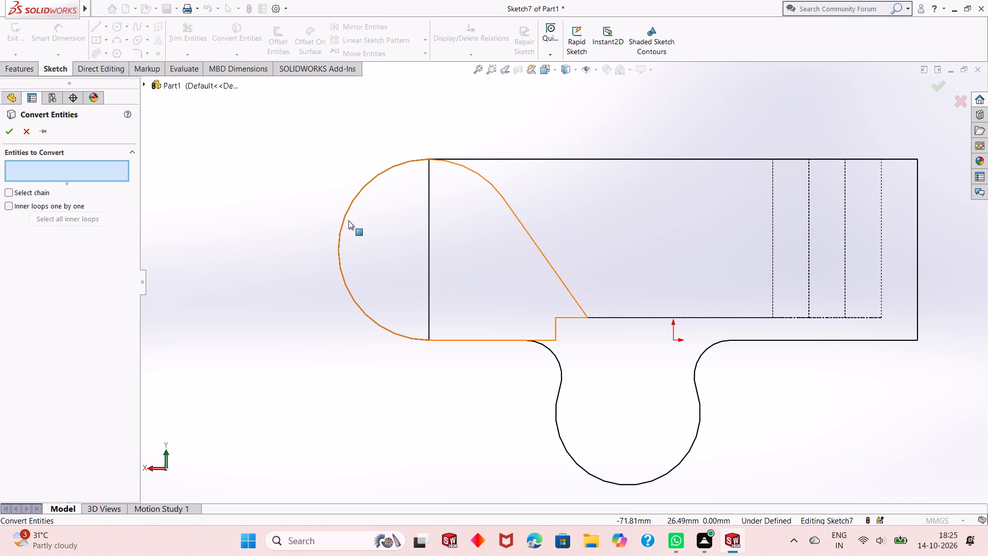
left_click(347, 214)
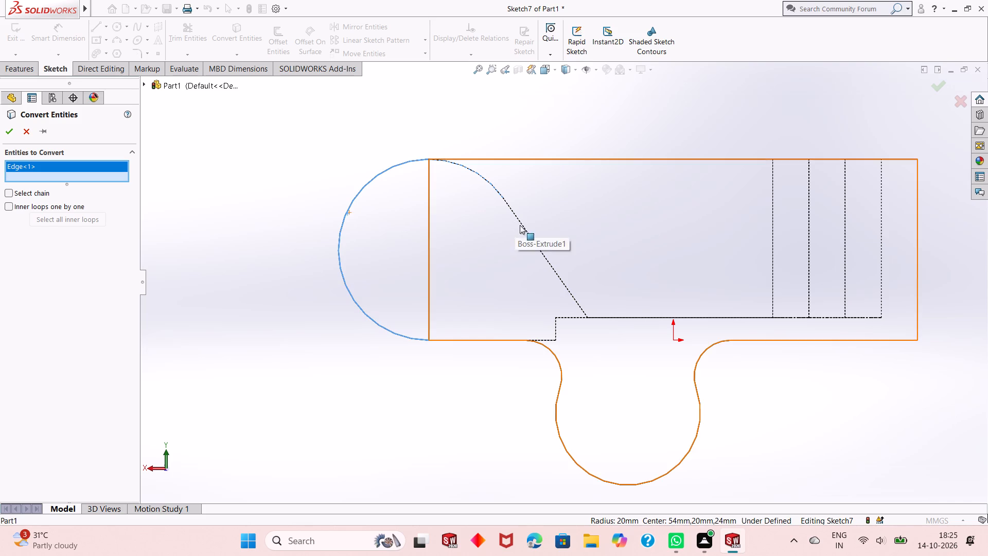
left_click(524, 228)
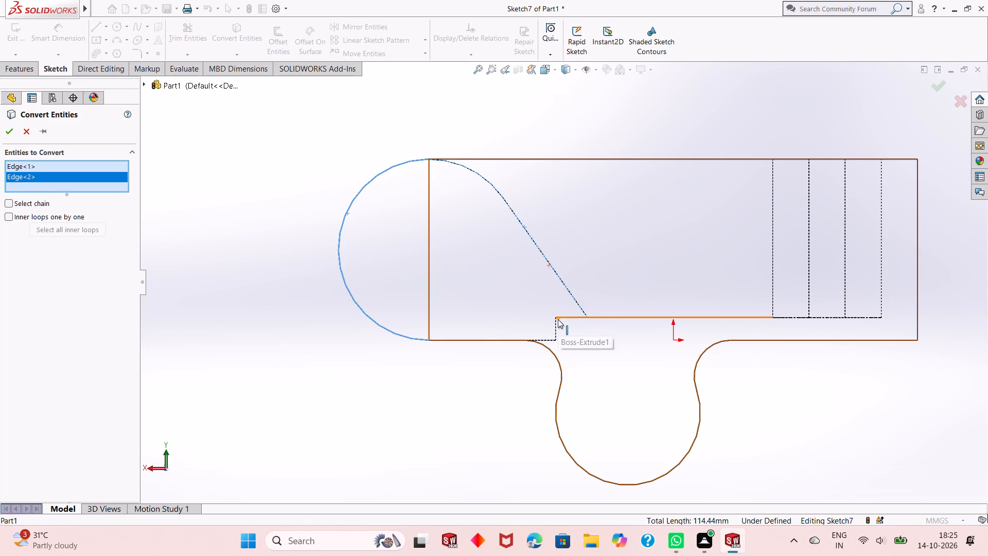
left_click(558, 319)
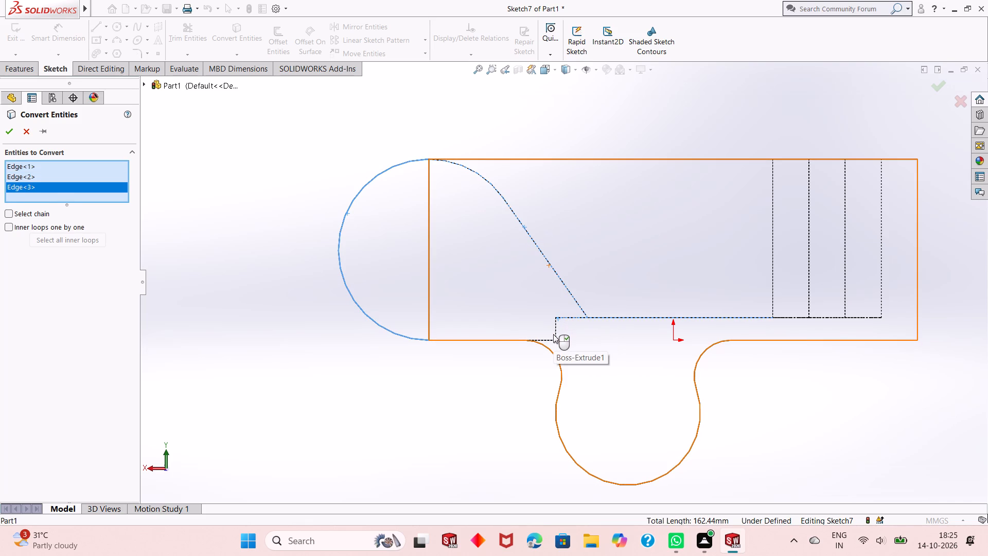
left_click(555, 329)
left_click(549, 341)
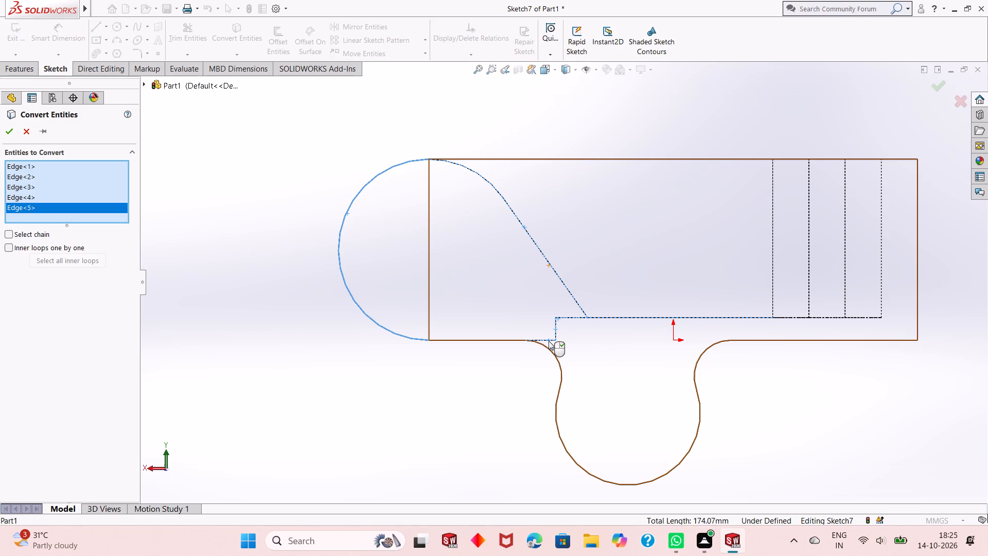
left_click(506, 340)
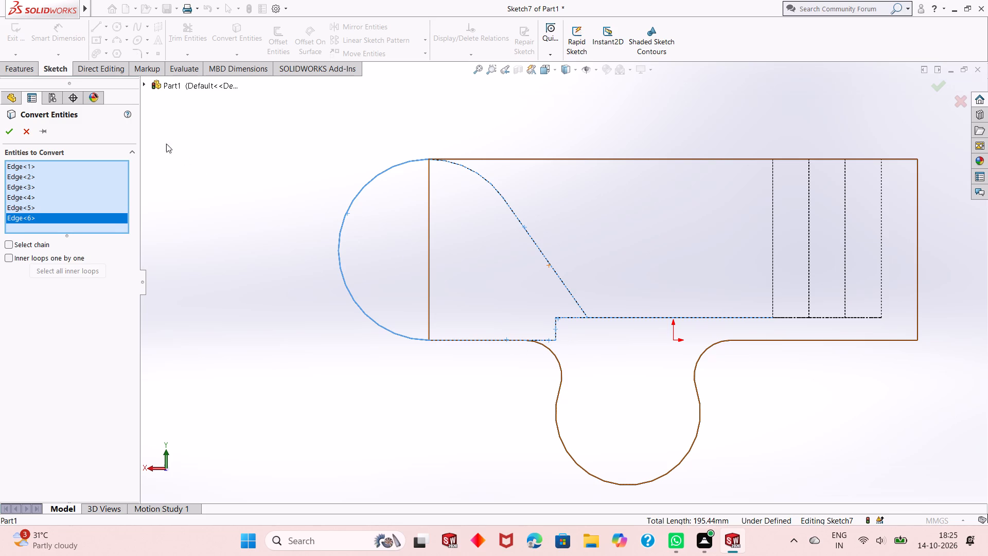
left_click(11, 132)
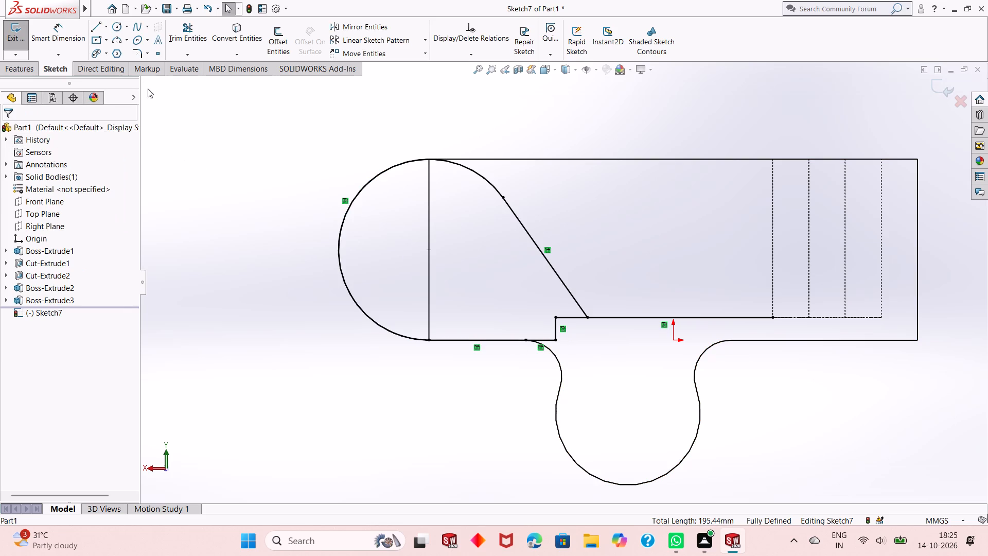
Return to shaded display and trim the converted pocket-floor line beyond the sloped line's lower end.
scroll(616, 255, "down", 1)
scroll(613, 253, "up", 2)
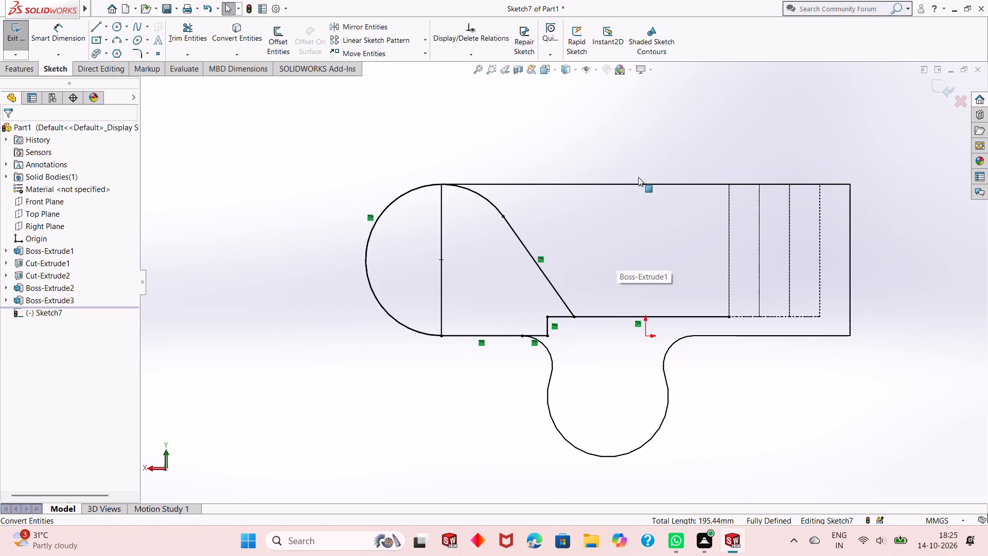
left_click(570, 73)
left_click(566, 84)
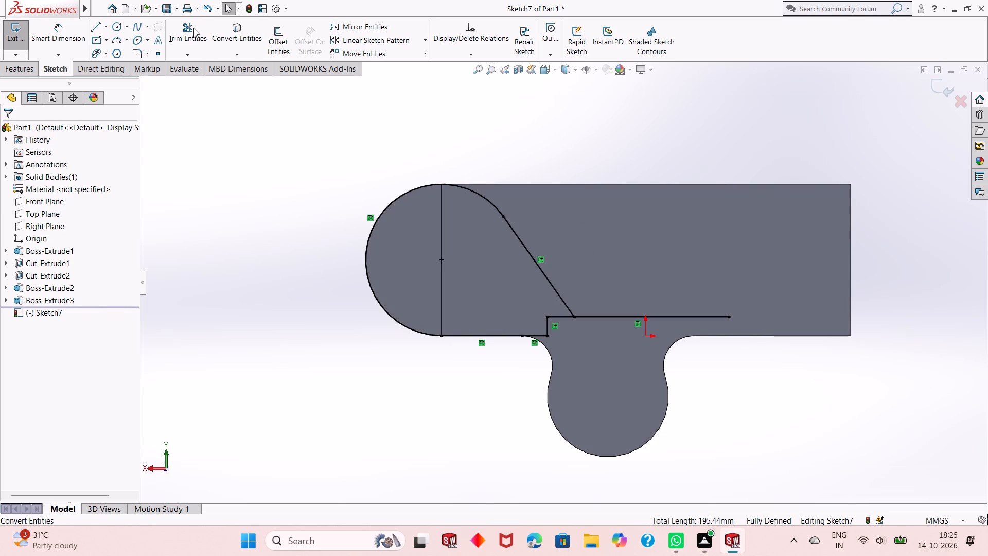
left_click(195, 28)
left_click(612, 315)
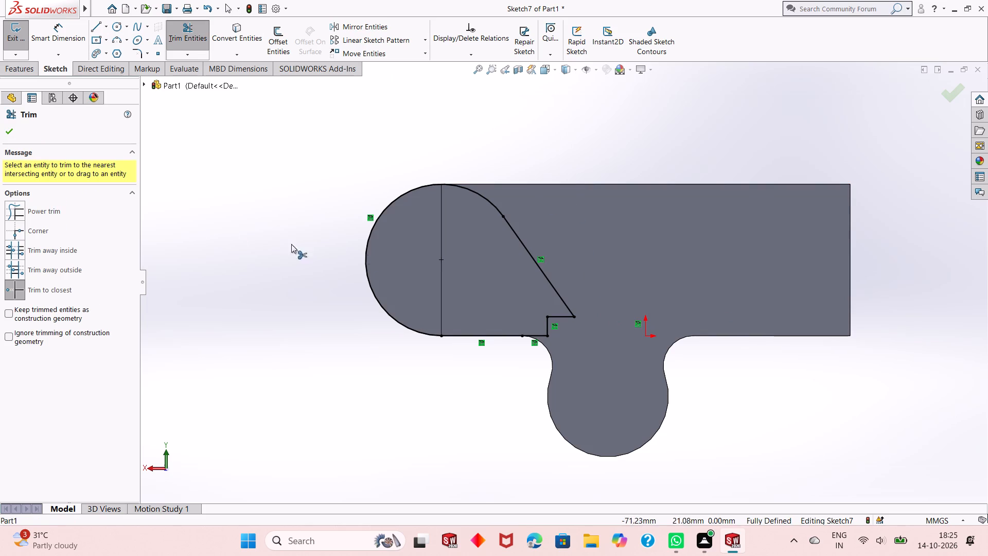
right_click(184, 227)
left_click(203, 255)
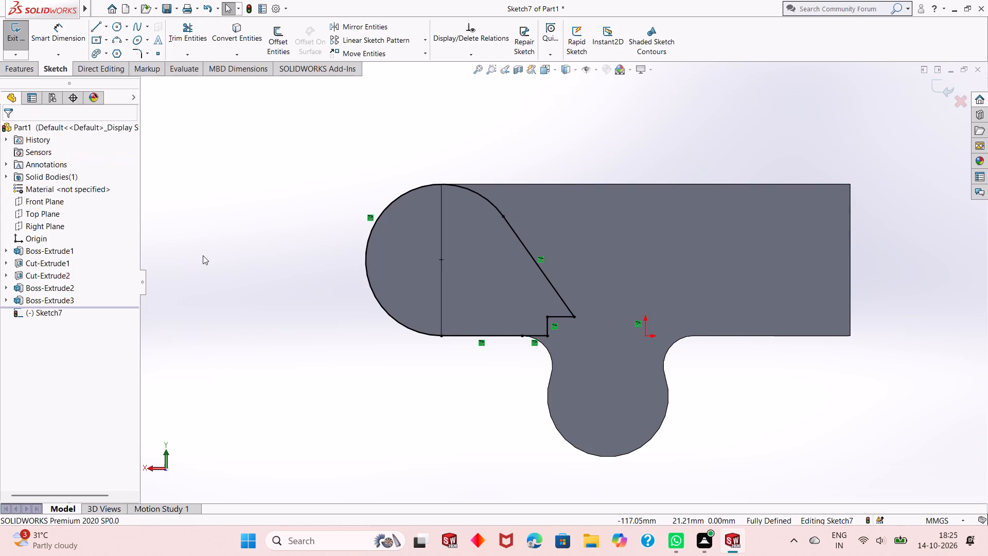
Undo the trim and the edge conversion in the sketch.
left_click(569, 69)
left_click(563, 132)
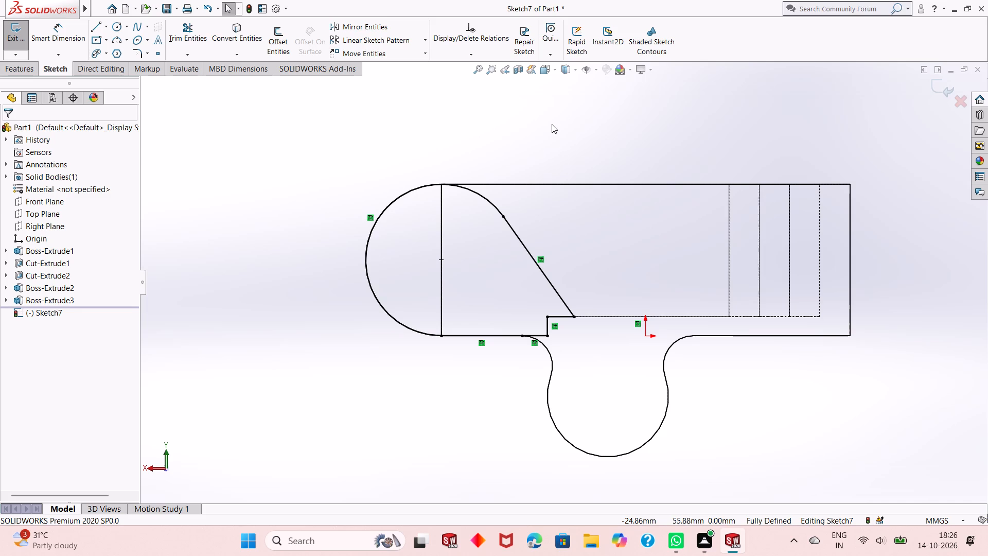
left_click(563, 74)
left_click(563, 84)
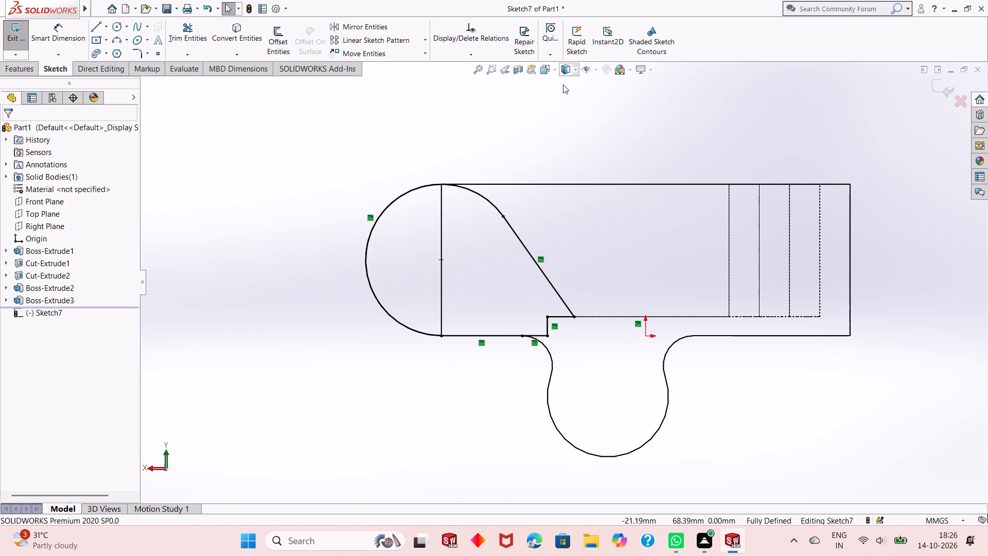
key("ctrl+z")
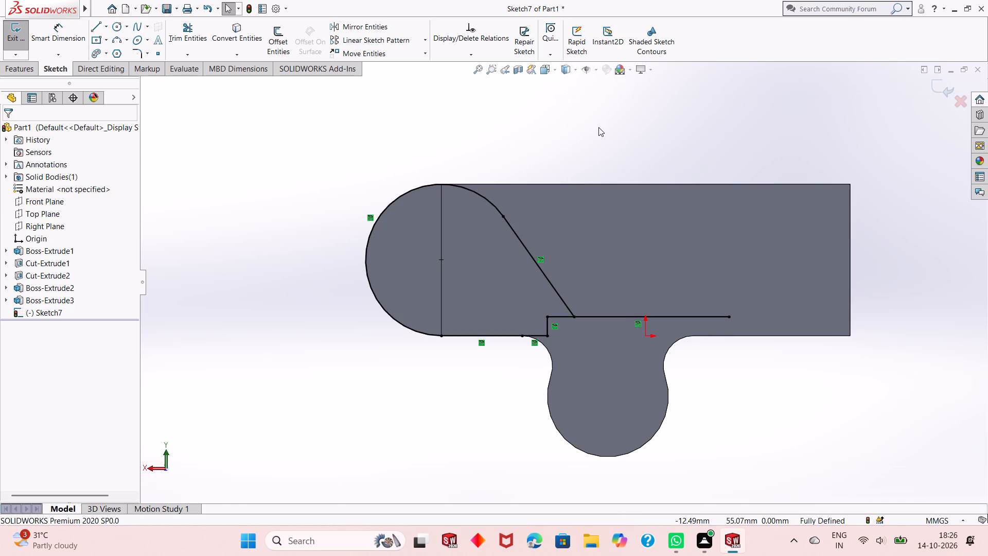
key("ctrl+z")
Examine in hidden-line and shaded display how the rounded extrusion meets the pocket-floor step and the boss blend.
left_click(561, 68)
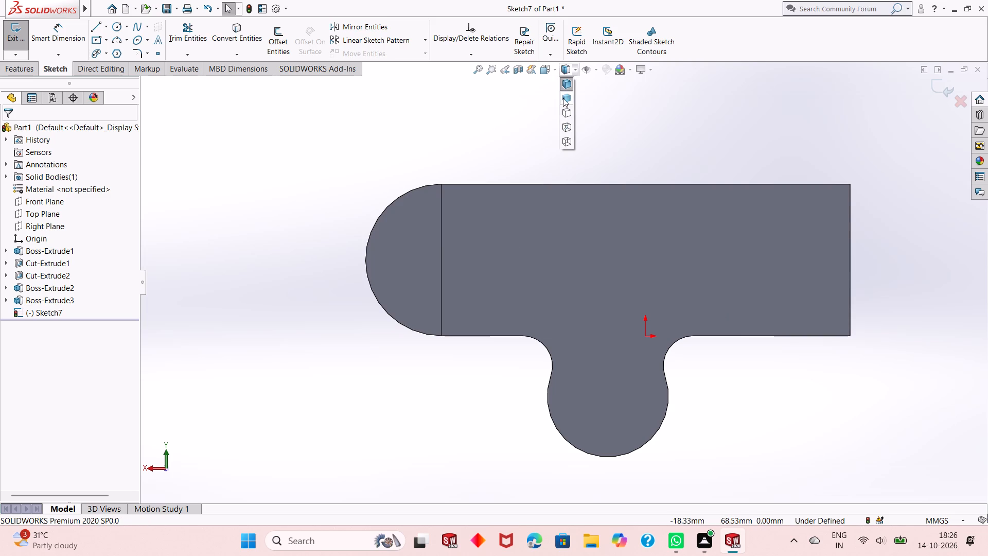
left_click(563, 124)
scroll(571, 313, "down", 2)
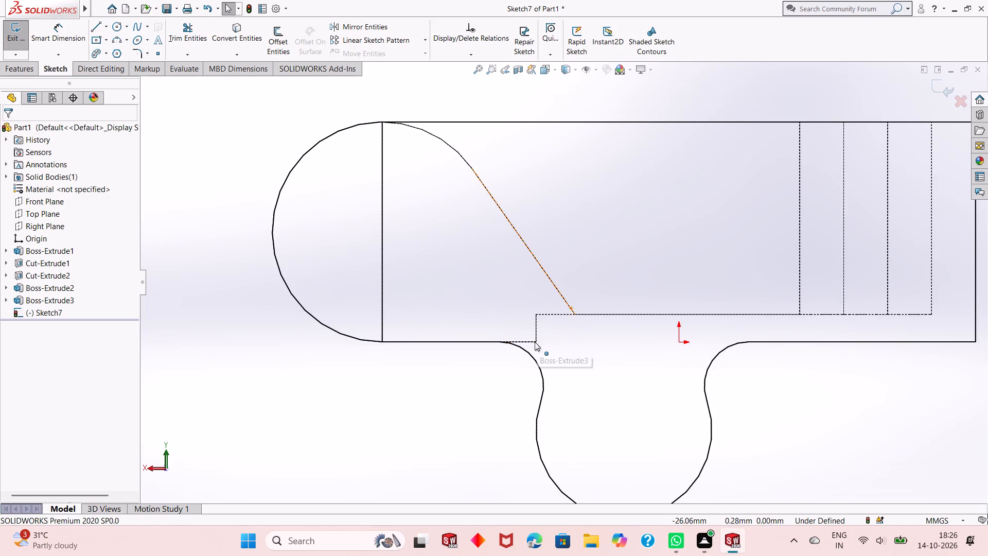
scroll(535, 343, "down", 1)
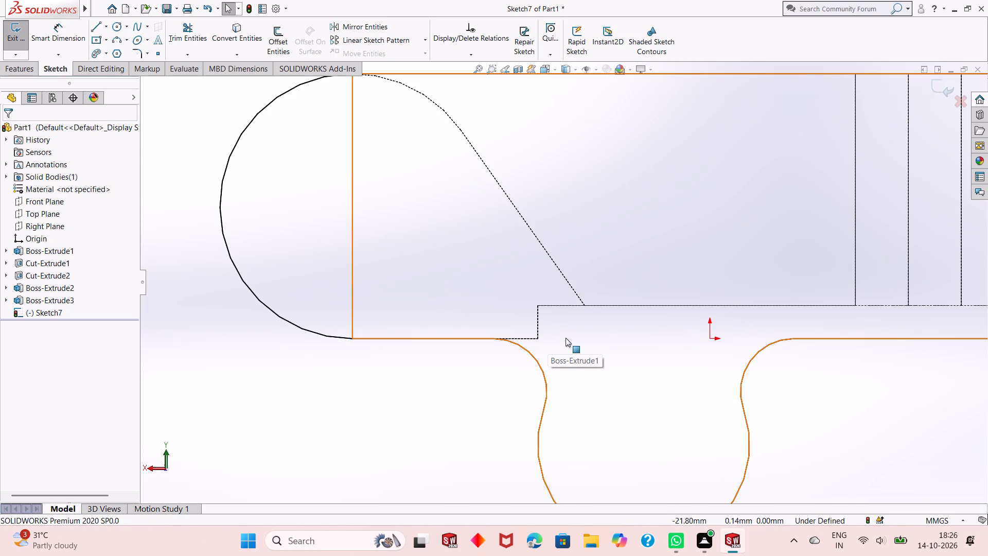
scroll(566, 338, "up", 2)
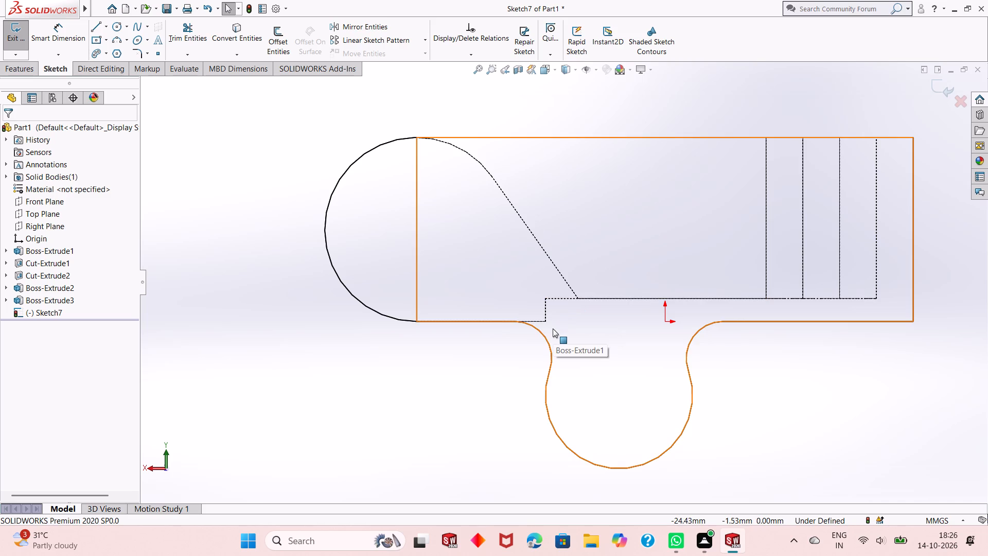
middle_click_drag(542, 321, 681, 306)
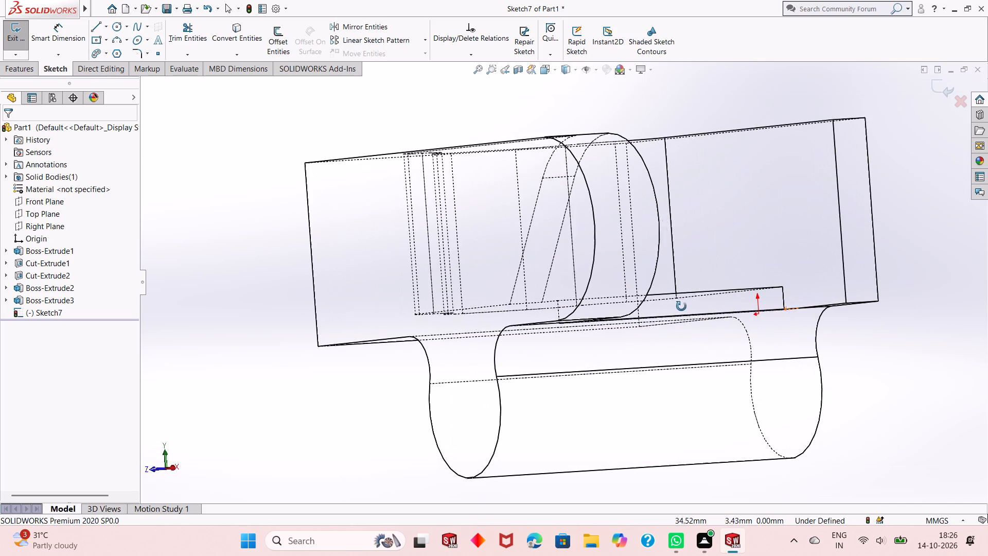
middle_click_drag(681, 306, 695, 310)
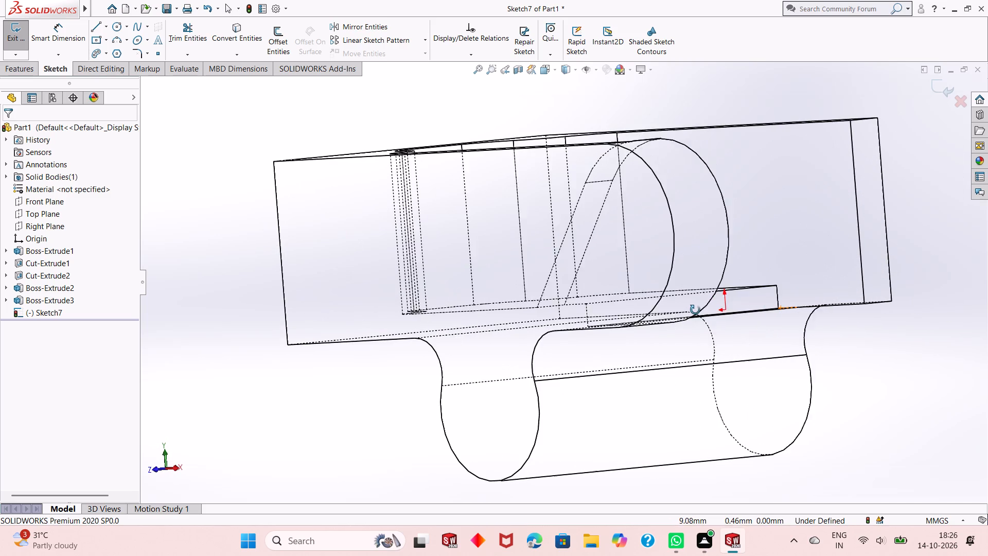
middle_click_drag(695, 310, 692, 310)
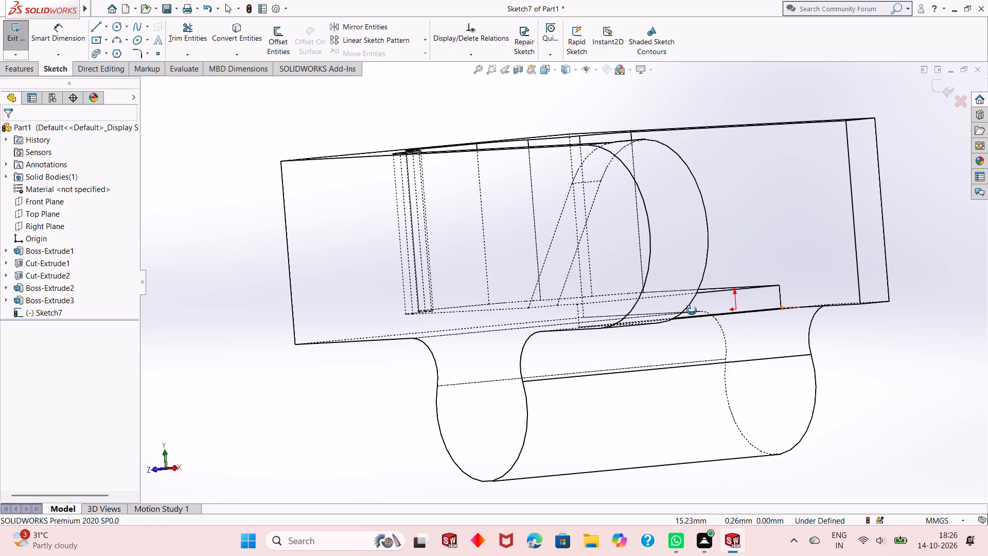
middle_click_drag(692, 310, 540, 330)
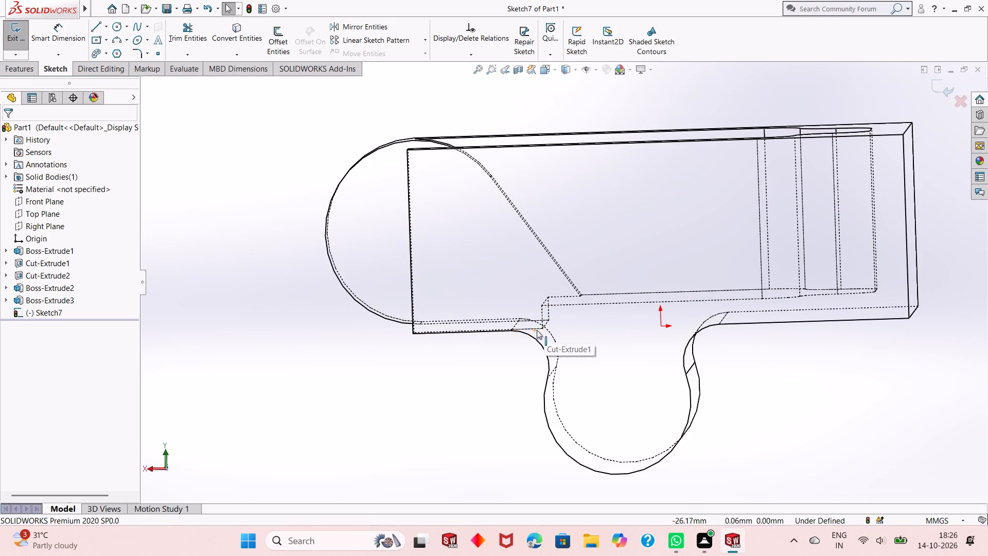
left_click(567, 67)
left_click(566, 86)
middle_click_drag(521, 258, 521, 259)
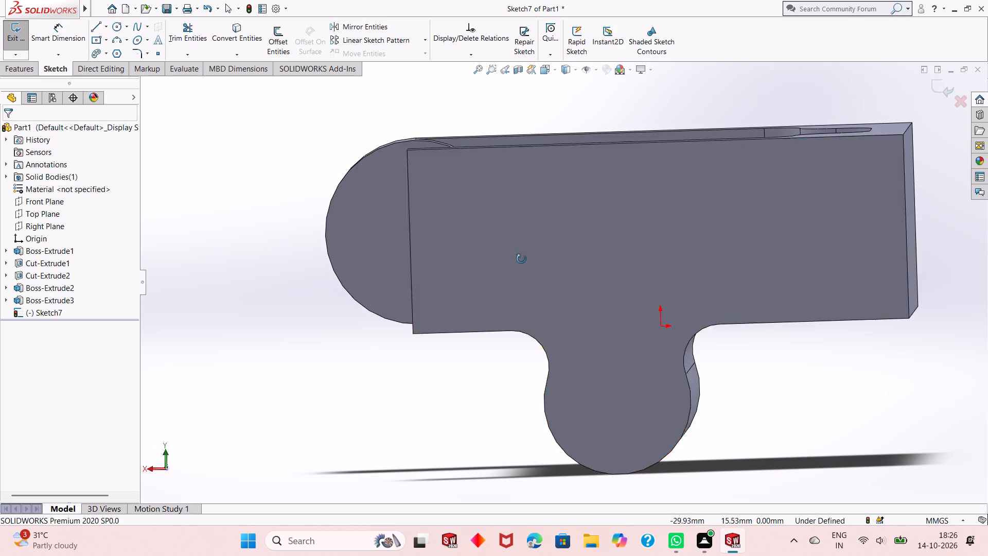
middle_click_drag(521, 259, 712, 268)
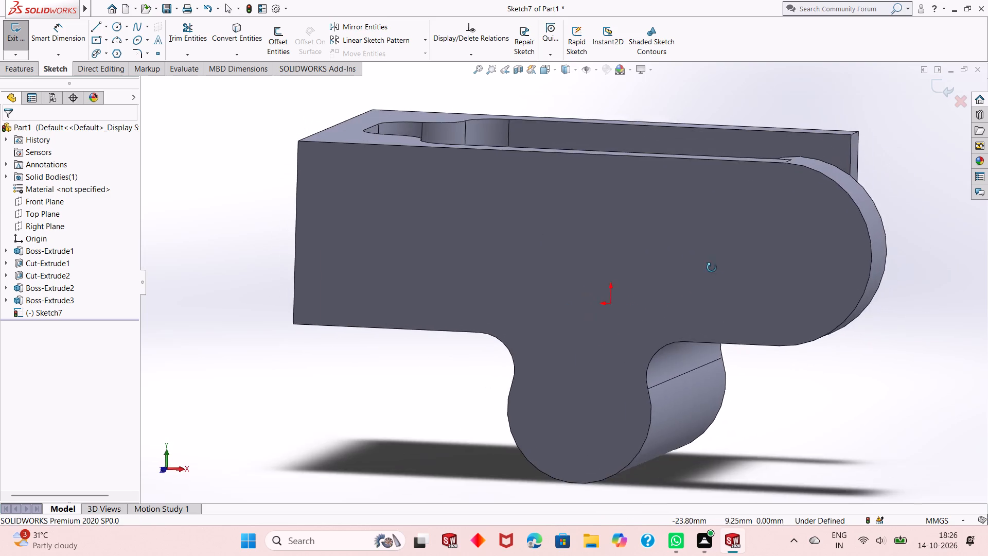
middle_click_drag(712, 268, 709, 269)
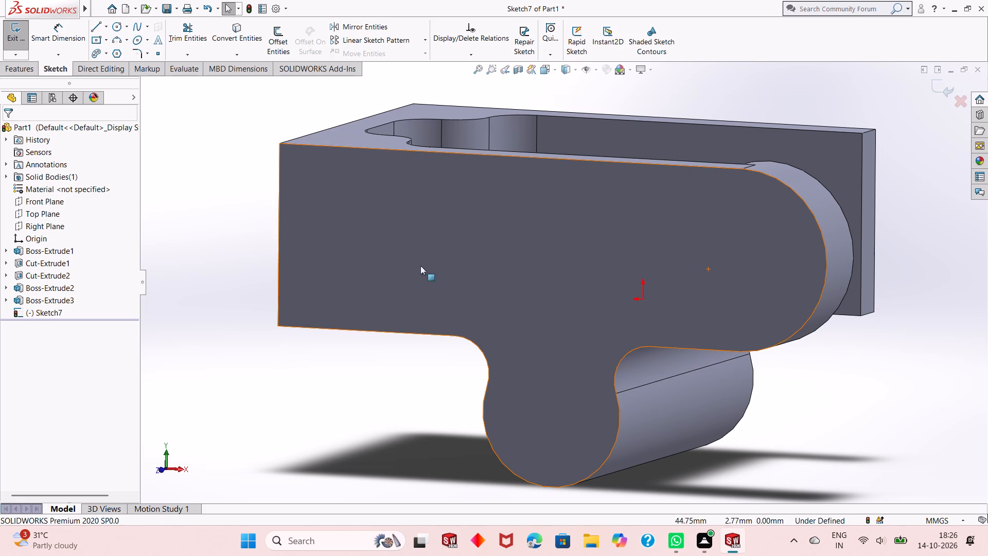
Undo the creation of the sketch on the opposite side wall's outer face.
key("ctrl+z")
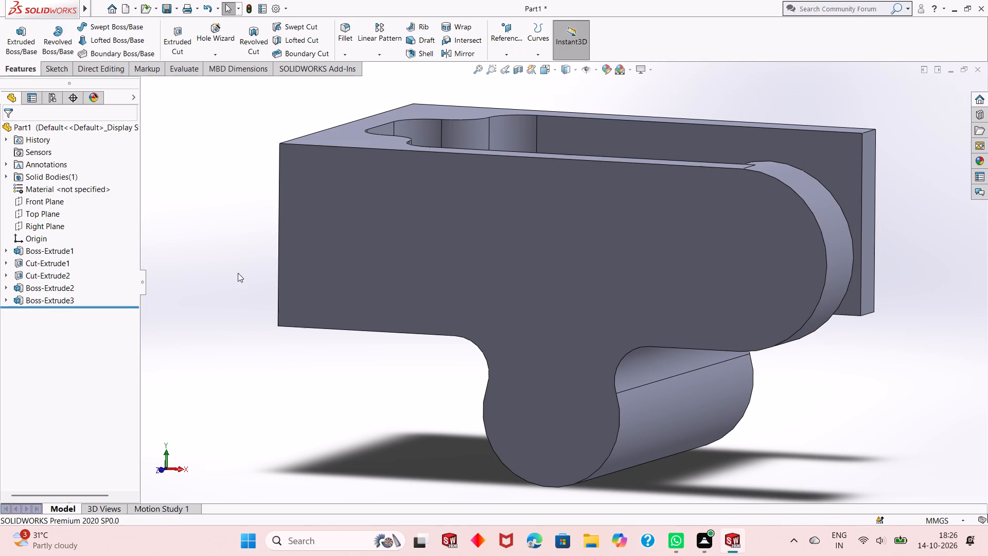
Open the rounded extrusion's sketch, examine its lower profile around the step and boss blend arc, and exit without editing.
left_click(2, 303)
left_click(4, 300)
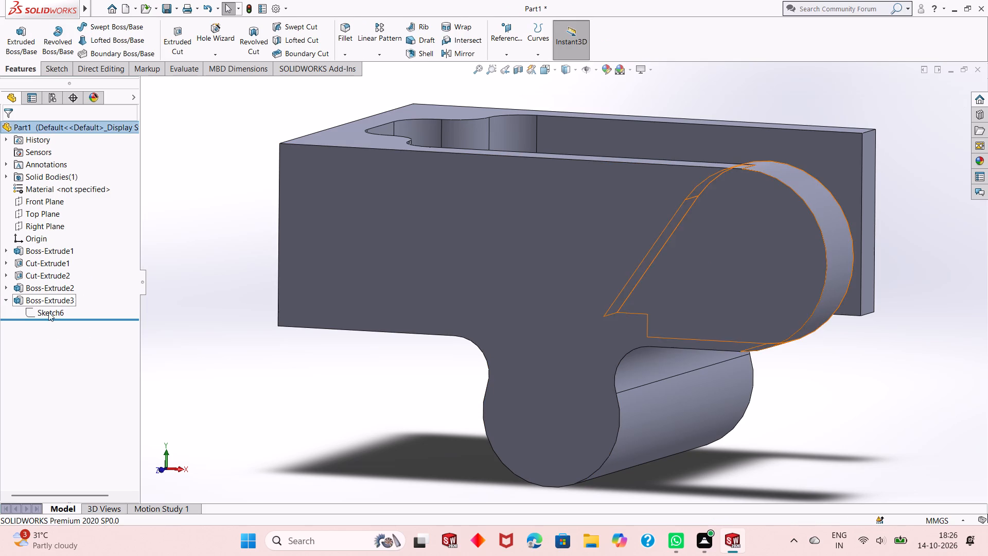
left_click(50, 312)
left_click(61, 281)
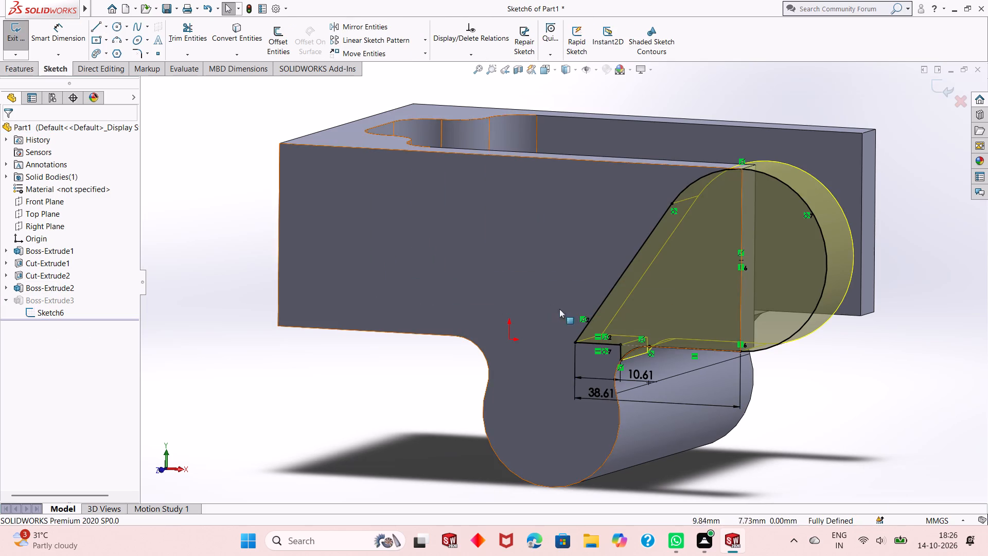
scroll(595, 321, "down", 2)
scroll(641, 372, "down", 2)
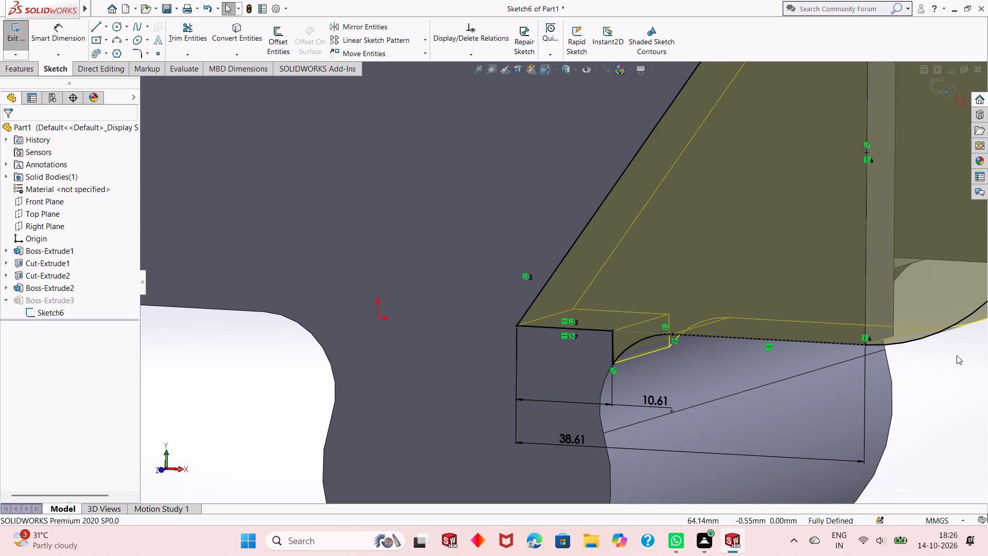
scroll(745, 359, "up", 2)
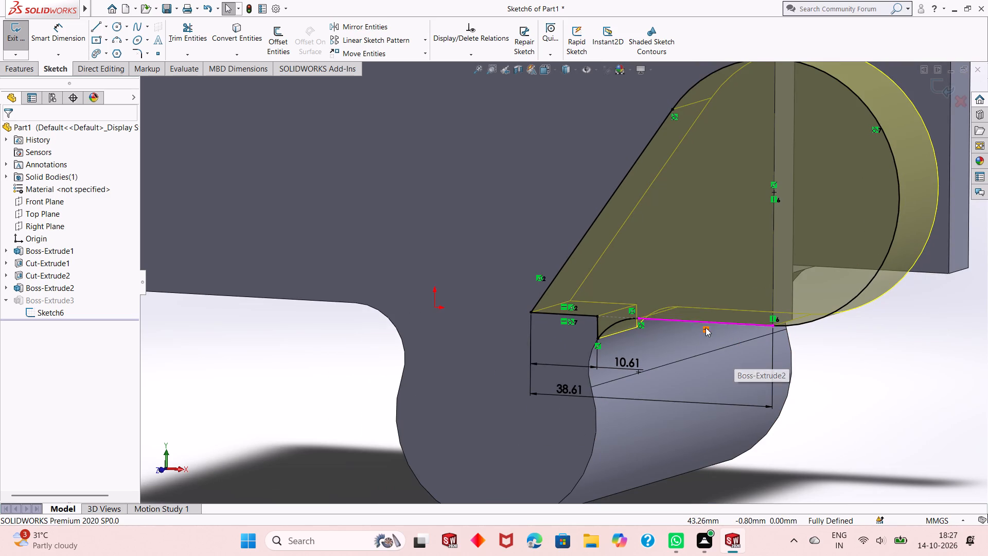
middle_click_drag(705, 327, 615, 331)
middle_click_drag(615, 331, 542, 351)
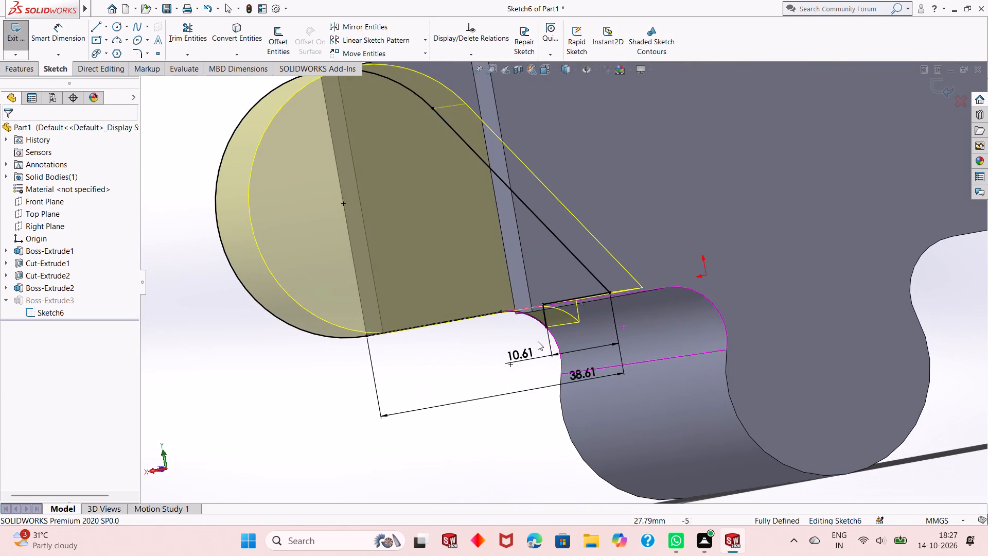
middle_click_drag(585, 310, 602, 355)
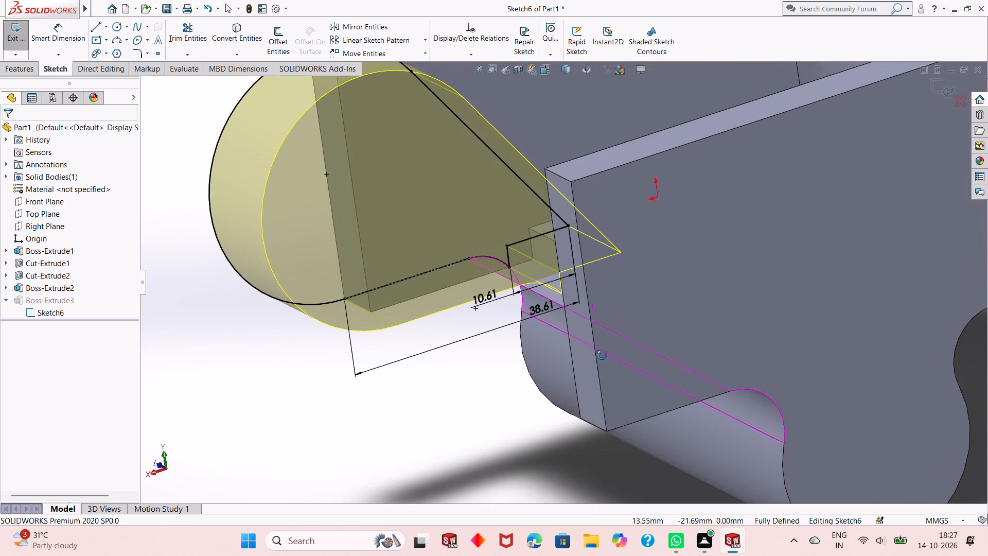
middle_click_drag(602, 355, 613, 350)
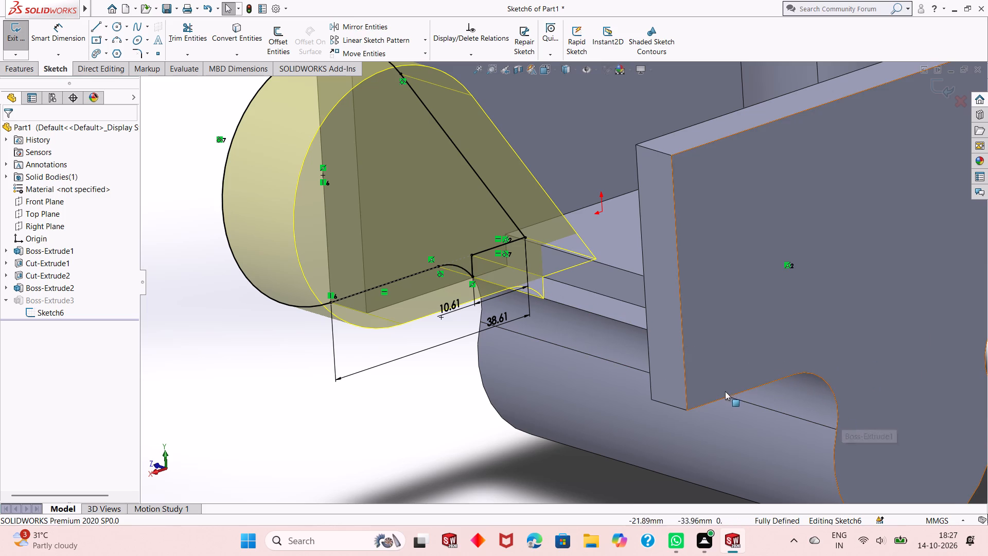
key("Escape")
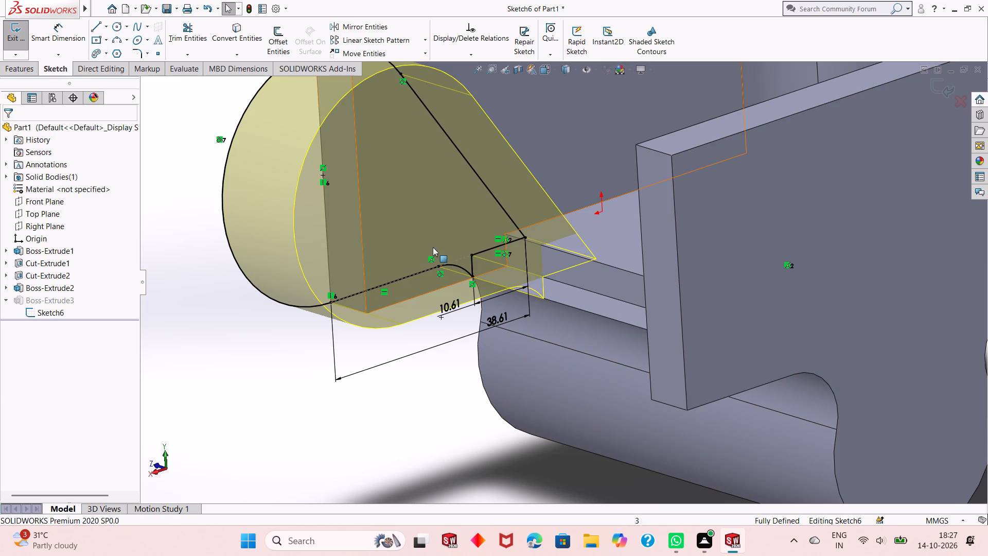
scroll(415, 320, "up", 2)
key("Escape")
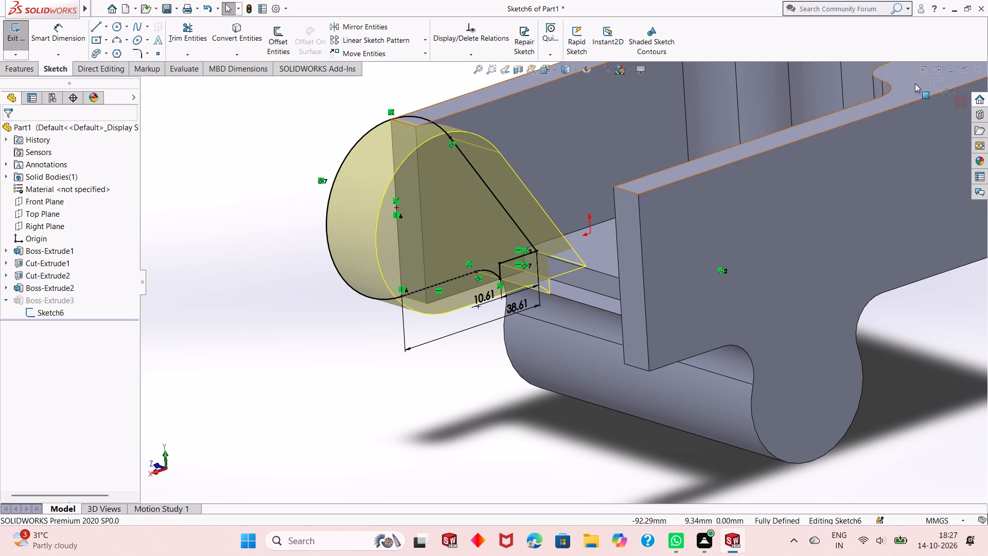
left_click(936, 87)
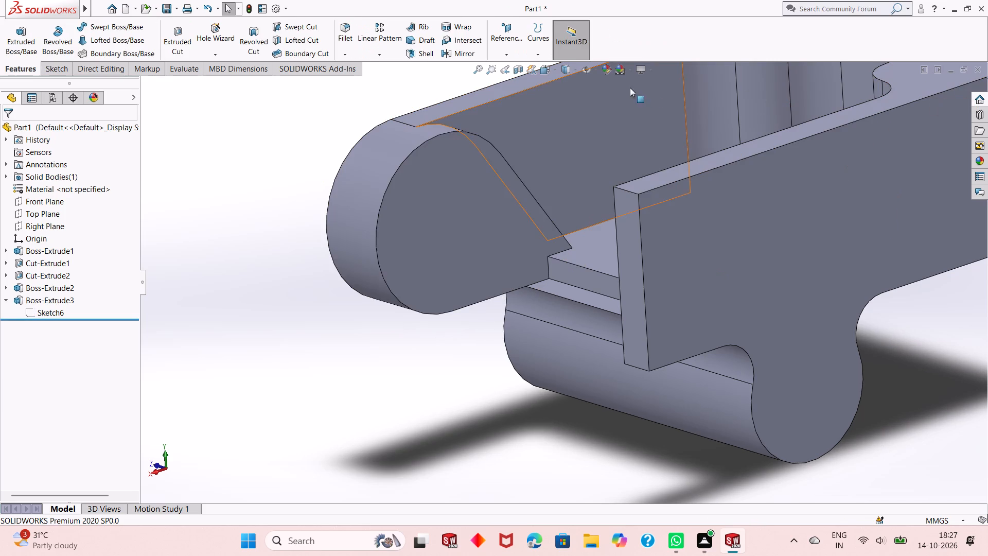
Start a sketch on the outer face of the side wall without the rounded extrusion and orient the view normal to it.
left_click(753, 222)
left_click(797, 197)
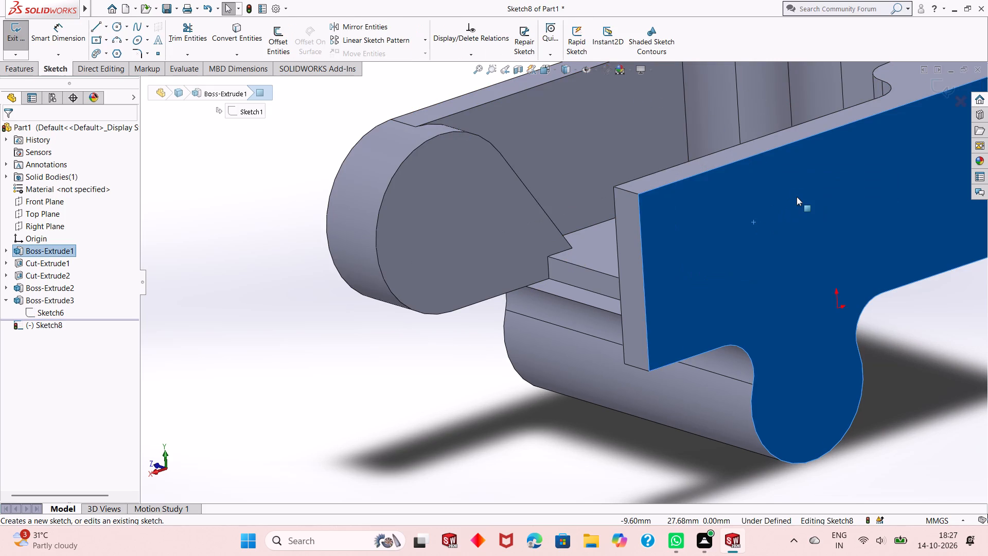
key("ctrl+8")
key("Escape")
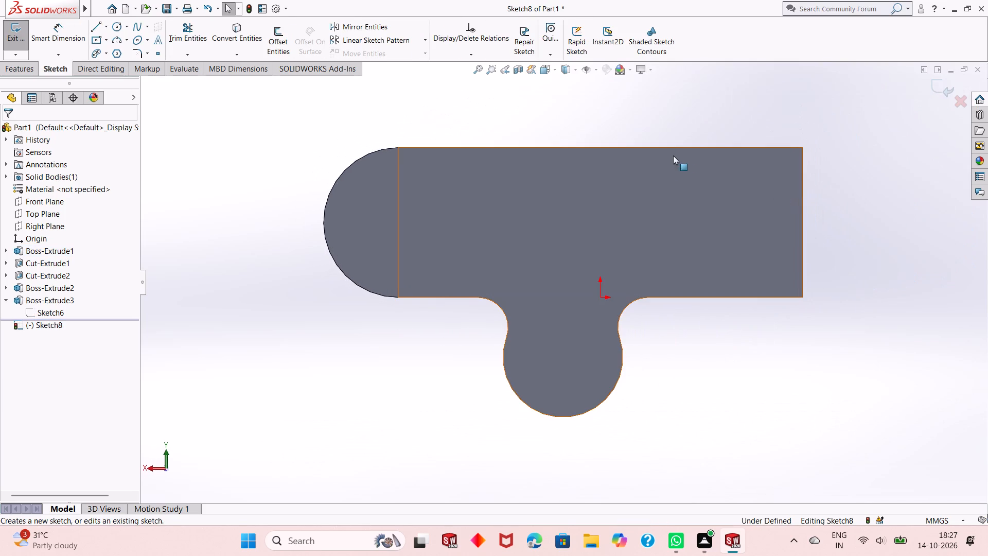
With hidden lines shown, convert the rounded extrusion's sloped edge, outer arc, straight lower edge and the boss blend arc into sketch entities.
scroll(614, 186, "down", 1)
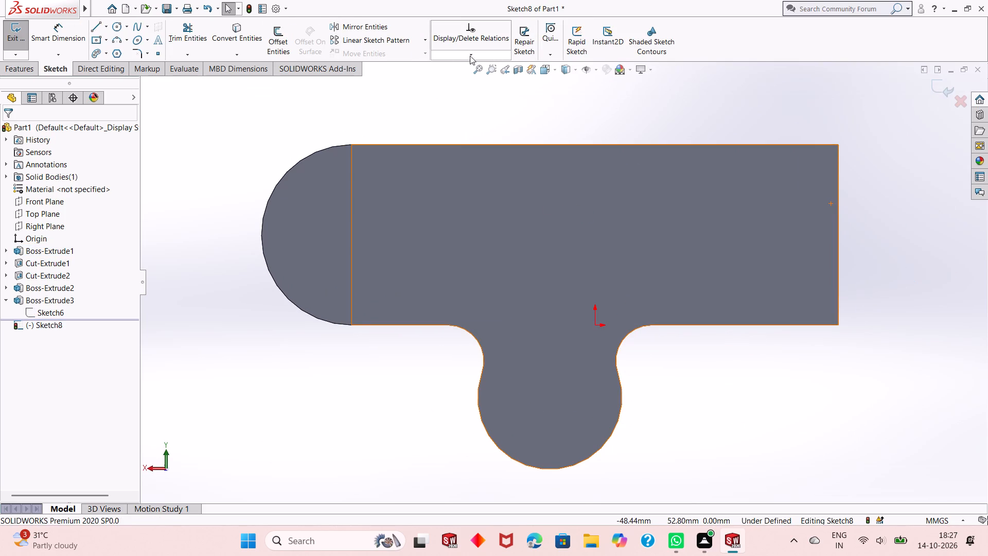
left_click(227, 42)
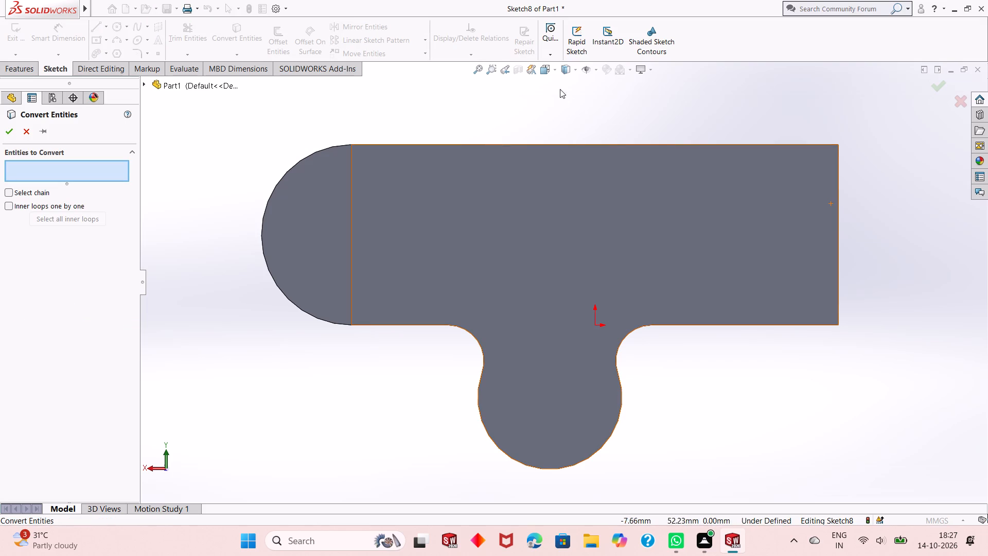
left_click(568, 72)
left_click(568, 130)
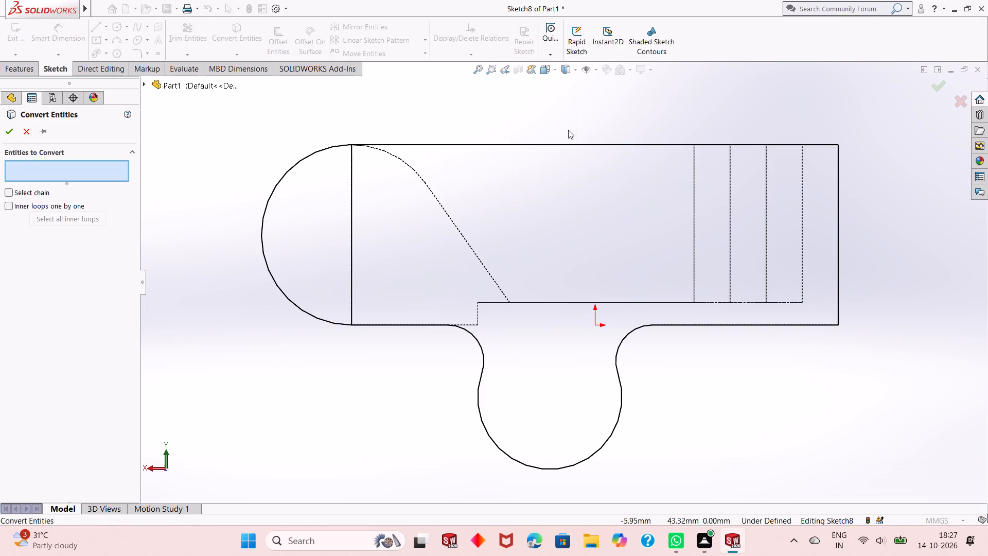
scroll(490, 318, "down", 4)
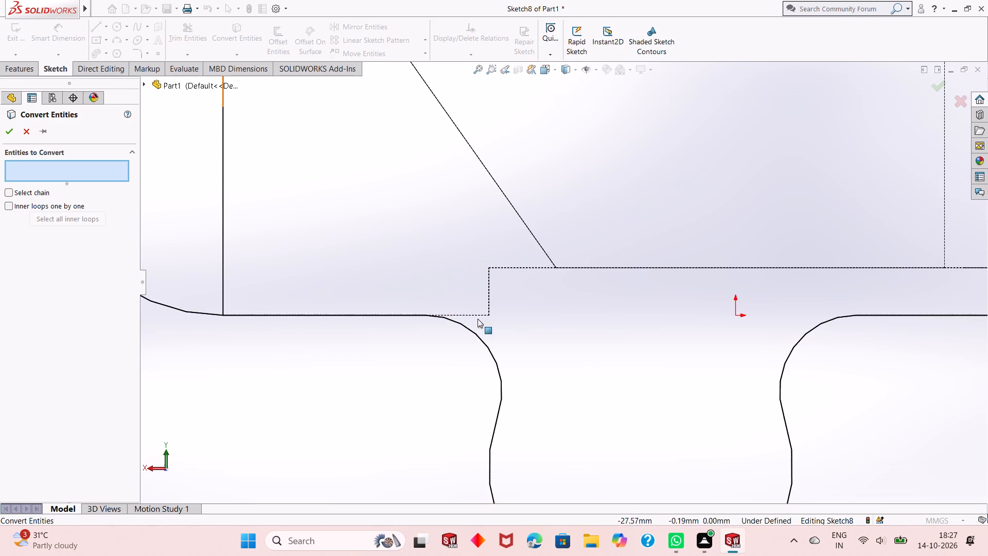
middle_click_drag(497, 329, 520, 327)
scroll(445, 334, "up", 2)
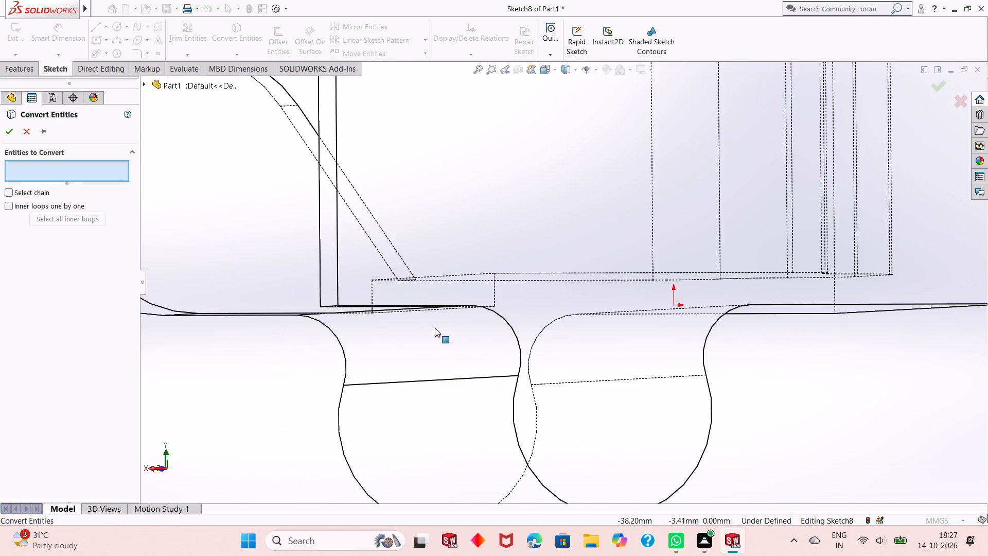
scroll(435, 328, "up", 1)
middle_click_drag(399, 320, 567, 313)
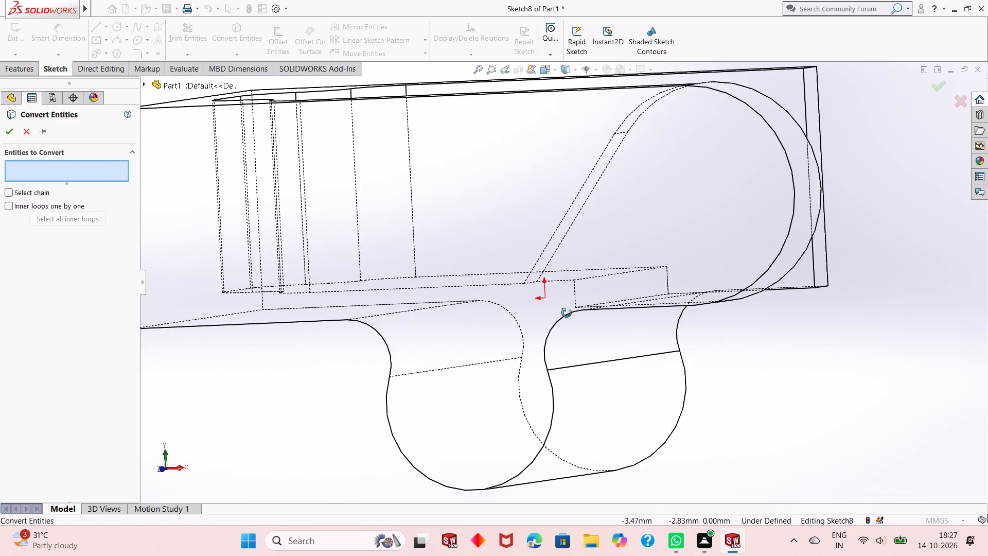
middle_click_drag(567, 313, 583, 314)
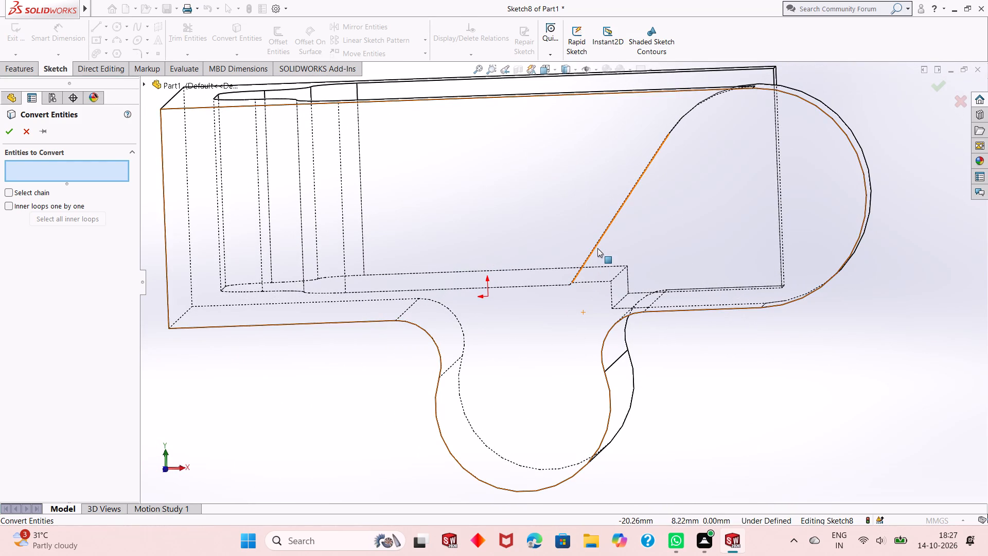
left_click(597, 242)
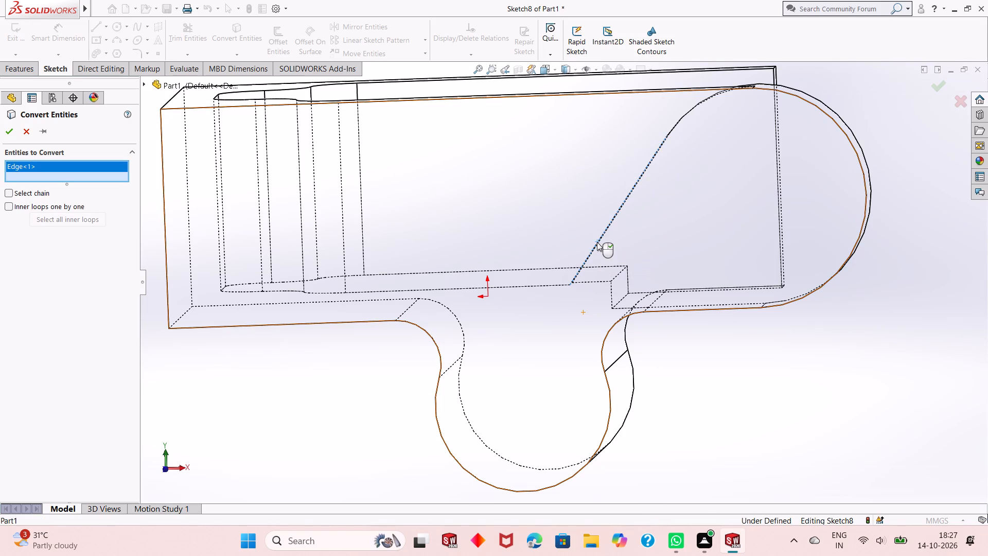
left_click(821, 110)
left_click(736, 308)
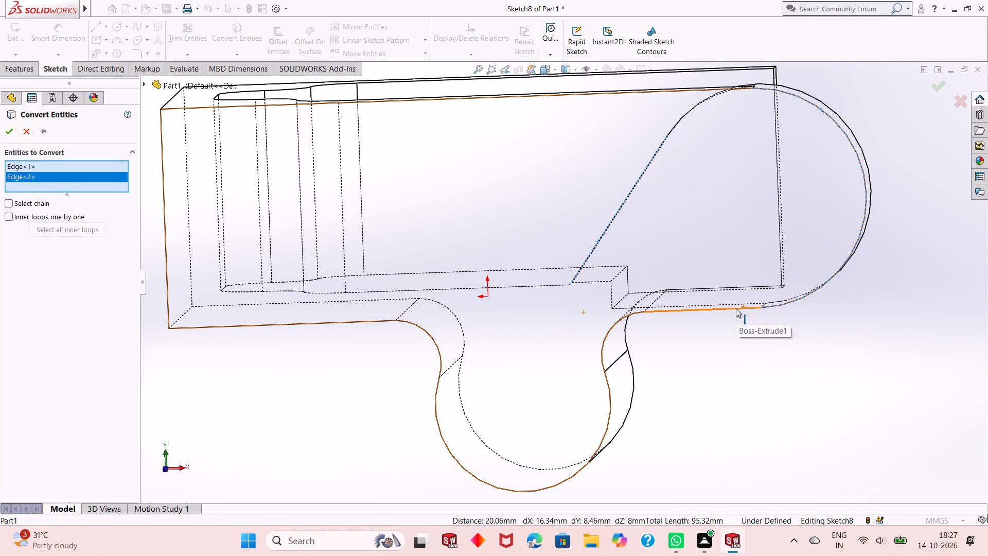
left_click(621, 318)
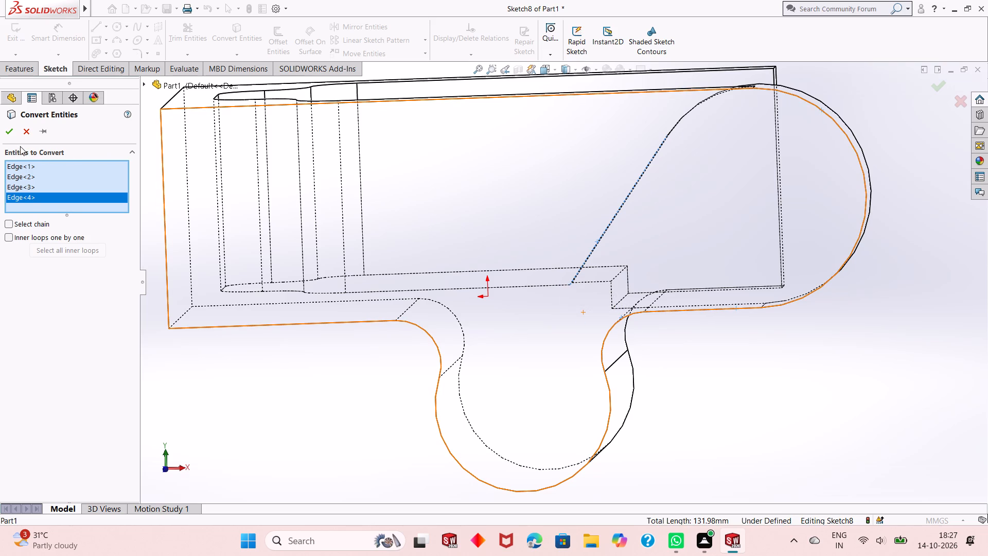
left_click(11, 134)
middle_click_drag(681, 194, 626, 204)
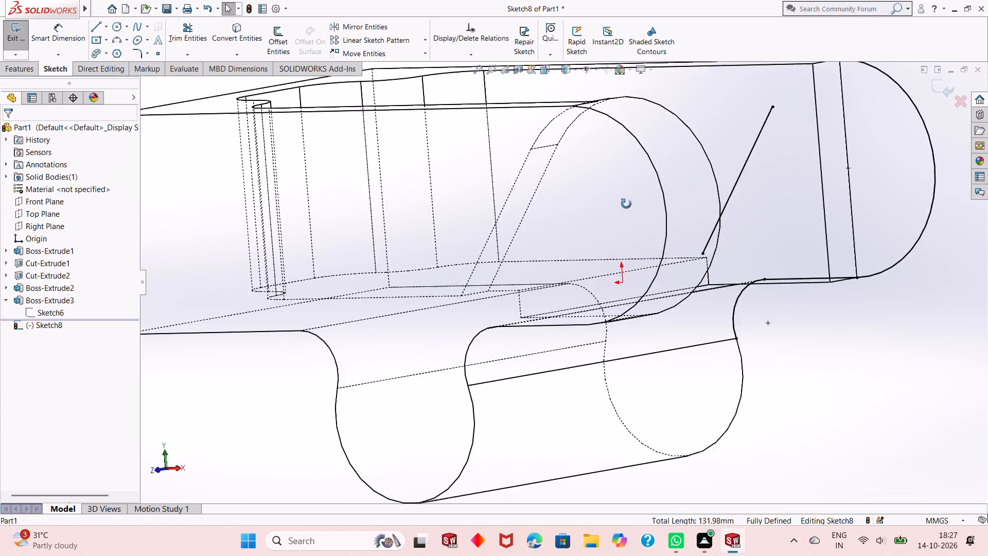
With hidden lines shown, convert the rounded extrusion's upper arc, which joins its sloped edge, into the side wall's sketch.
middle_click_drag(626, 204, 499, 231)
scroll(506, 212, "up", 1)
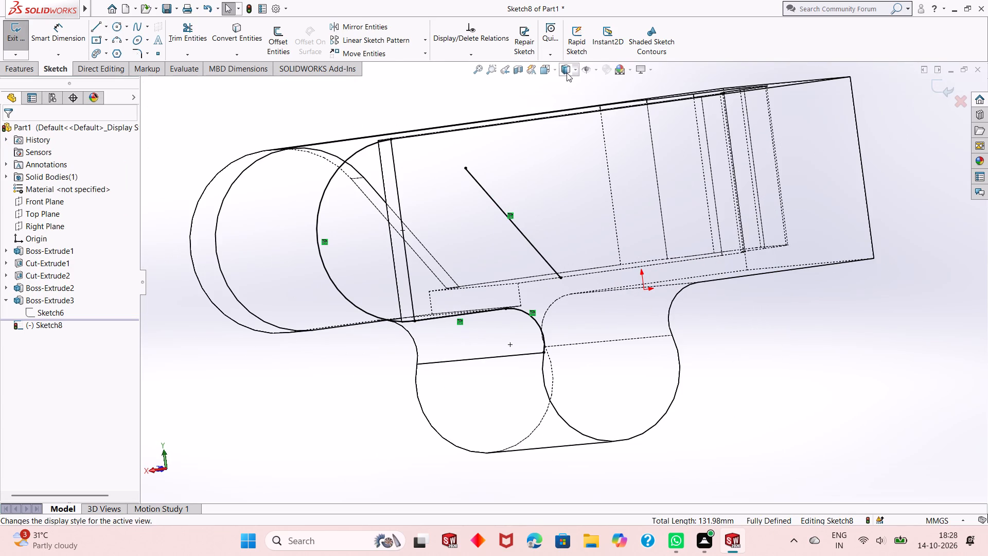
left_click(567, 73)
left_click(567, 82)
middle_click_drag(536, 194, 525, 235)
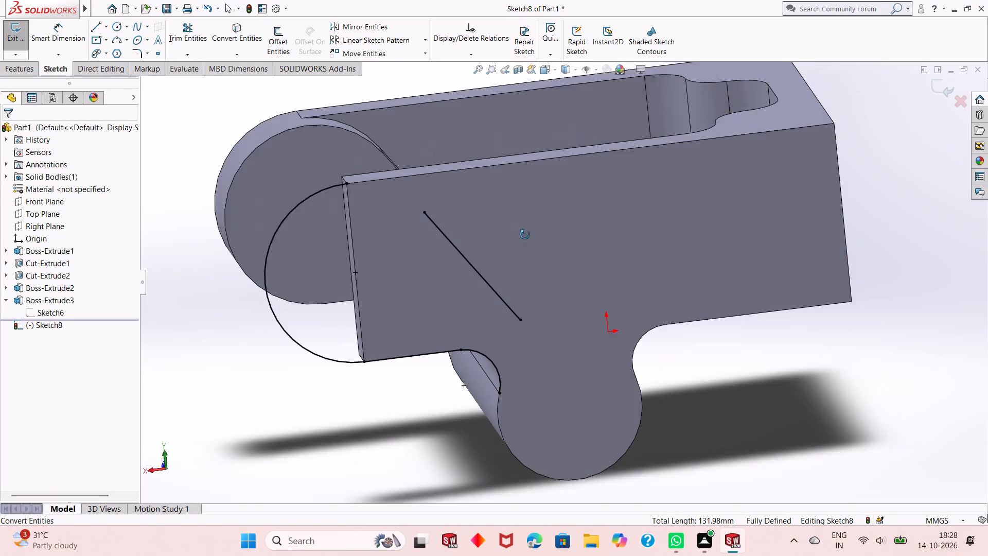
middle_click_drag(525, 235, 665, 225)
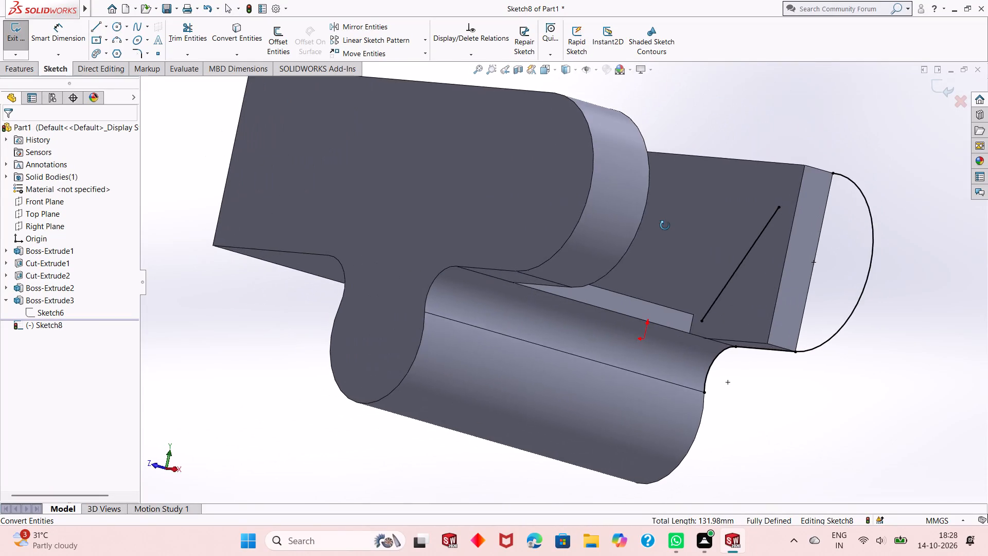
middle_click_drag(665, 225, 542, 225)
left_click(566, 68)
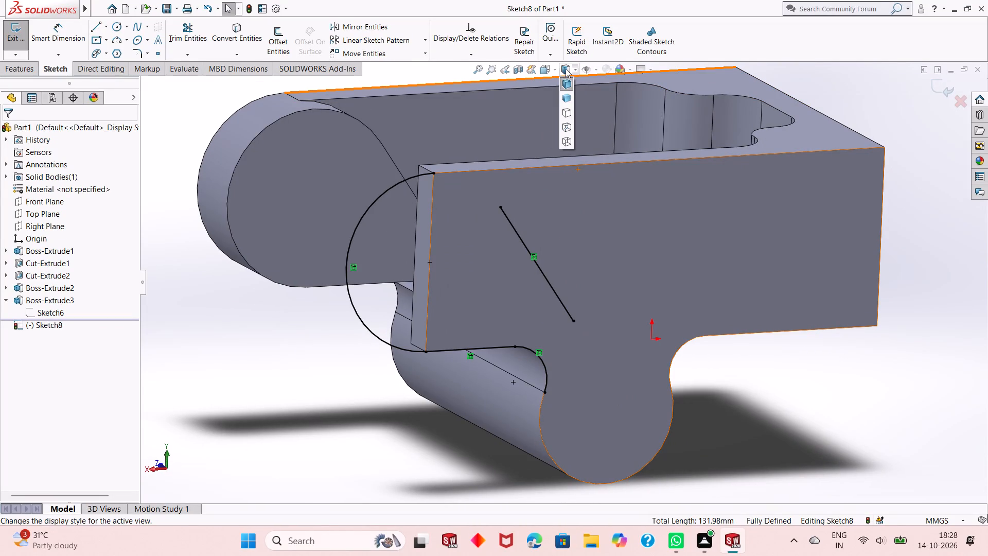
left_click(568, 124)
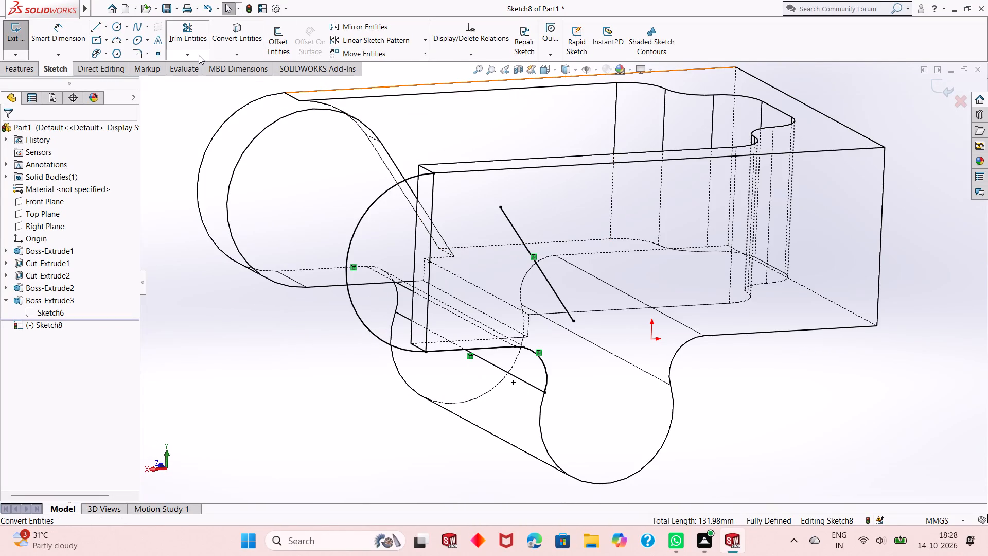
left_click(247, 37)
middle_click_drag(456, 175, 579, 181)
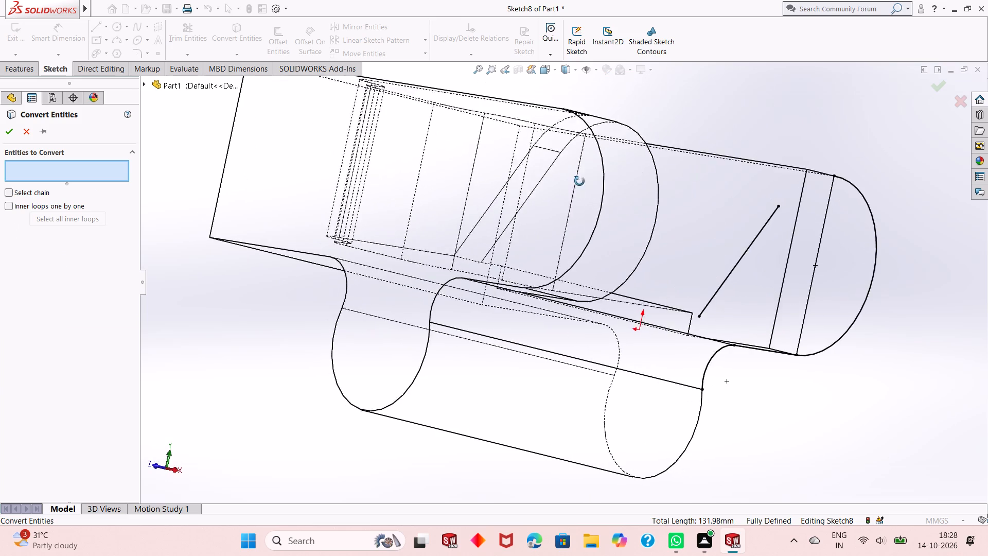
middle_click_drag(579, 181, 627, 220)
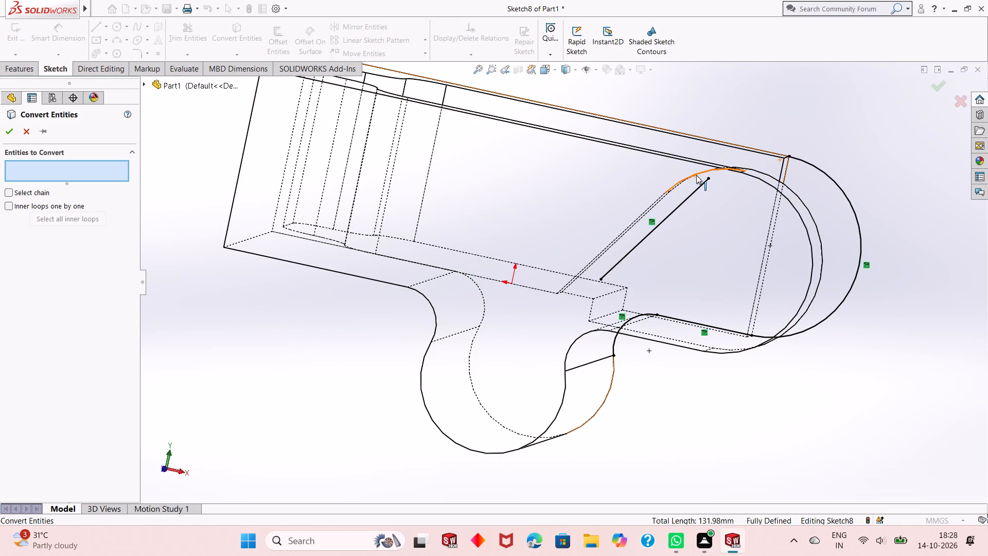
left_click(696, 175)
middle_click_drag(859, 213, 722, 227)
left_click(14, 130)
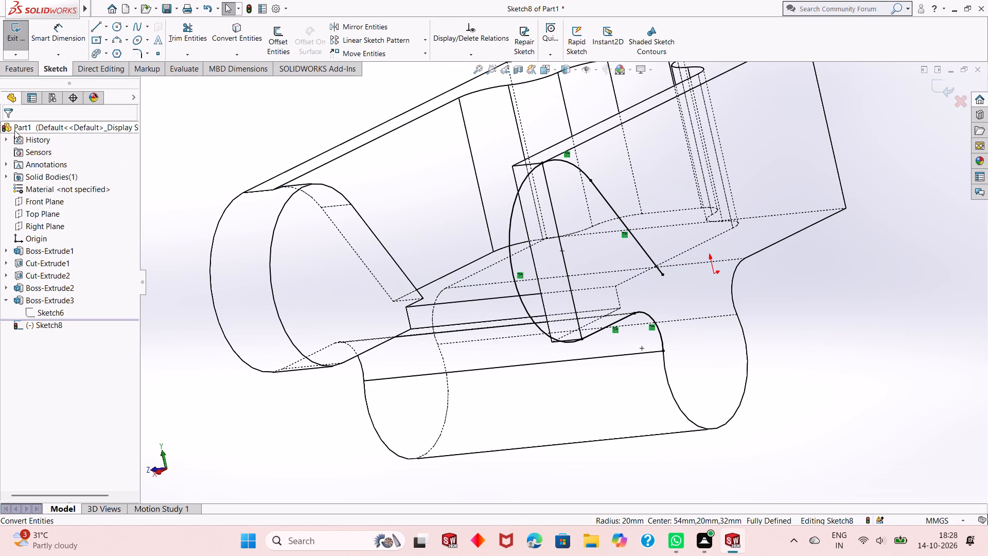
Convert the pocket floor's hidden straight edge and the short vertical step edge above the boss blend into sketch lines.
middle_click_drag(430, 218, 449, 218)
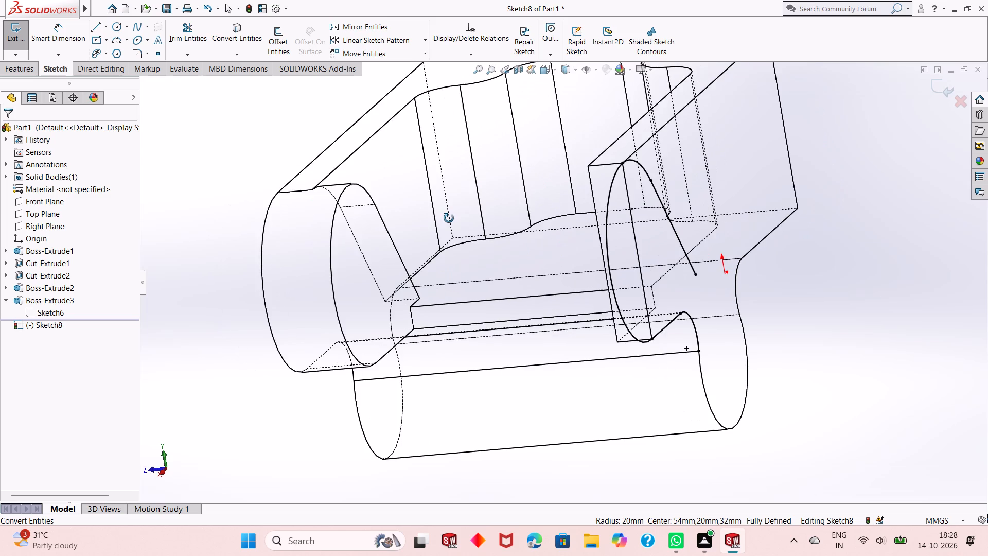
middle_click_drag(449, 218, 375, 237)
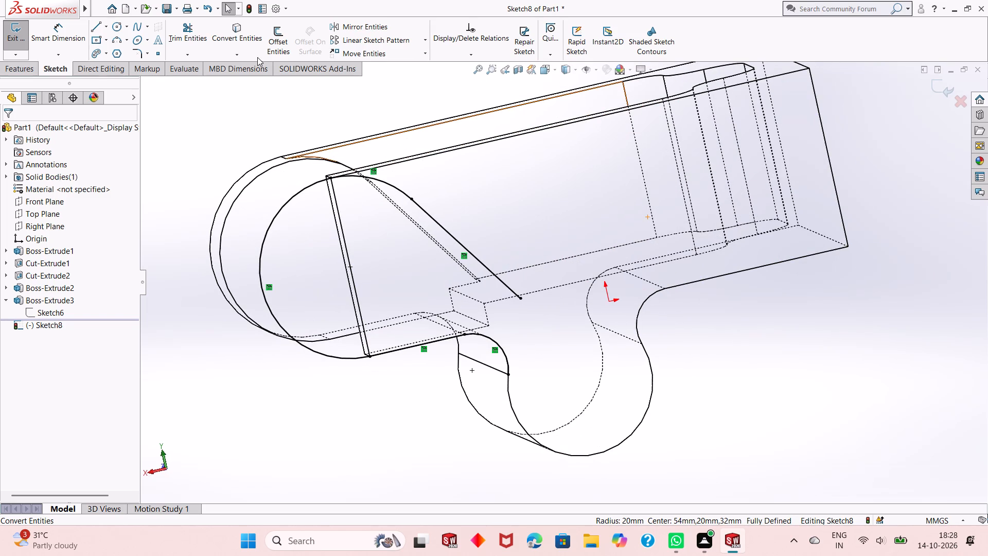
left_click(240, 33)
middle_click_drag(478, 285, 469, 274)
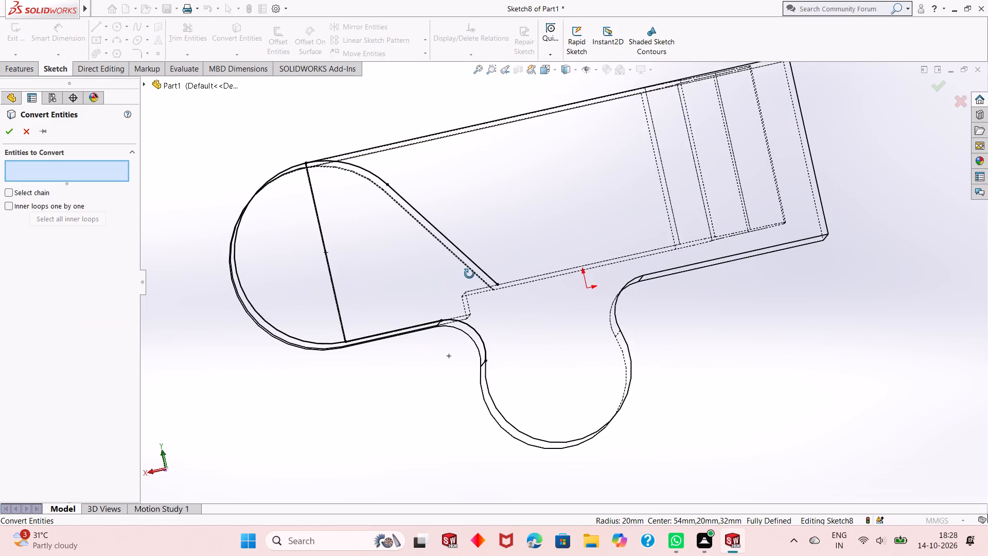
middle_click_drag(469, 274, 469, 280)
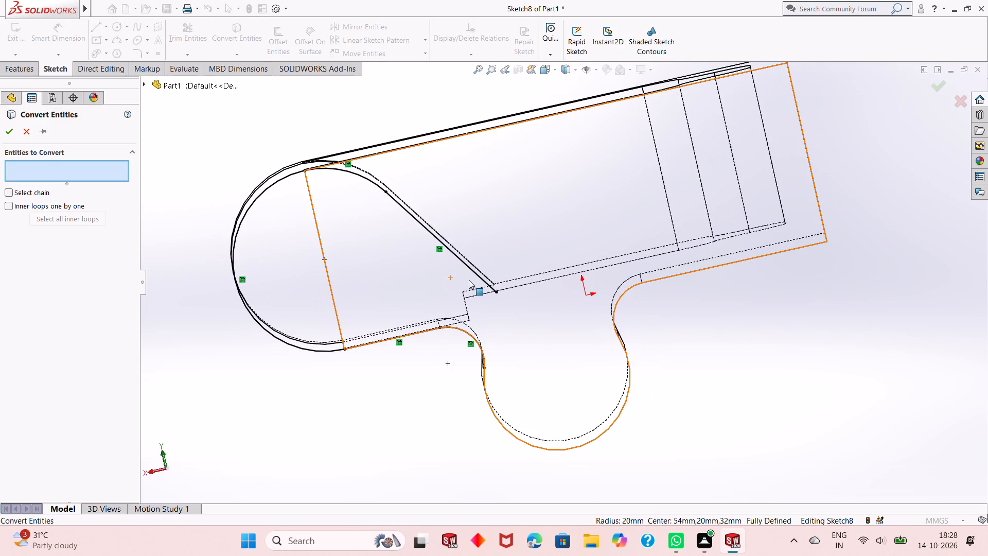
left_click(477, 294)
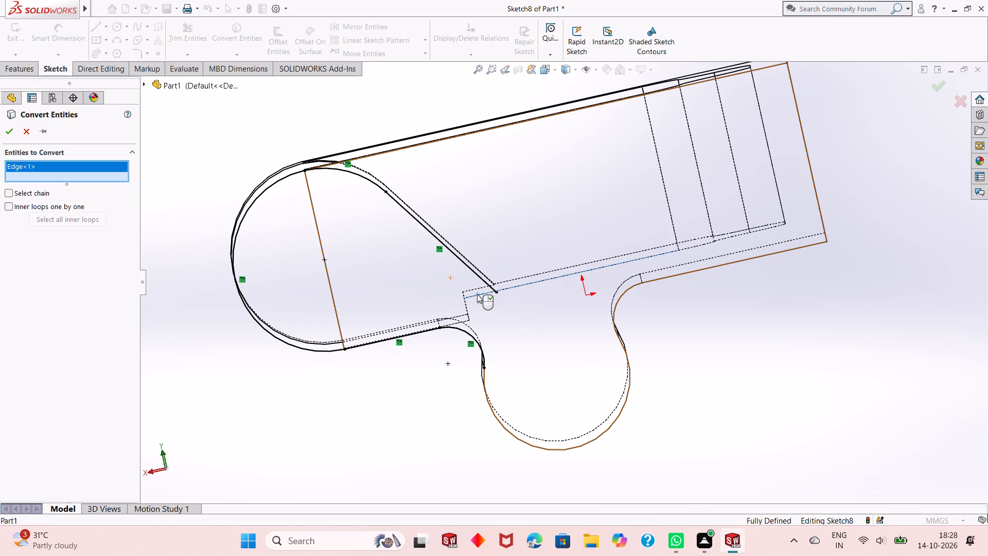
left_click(467, 308)
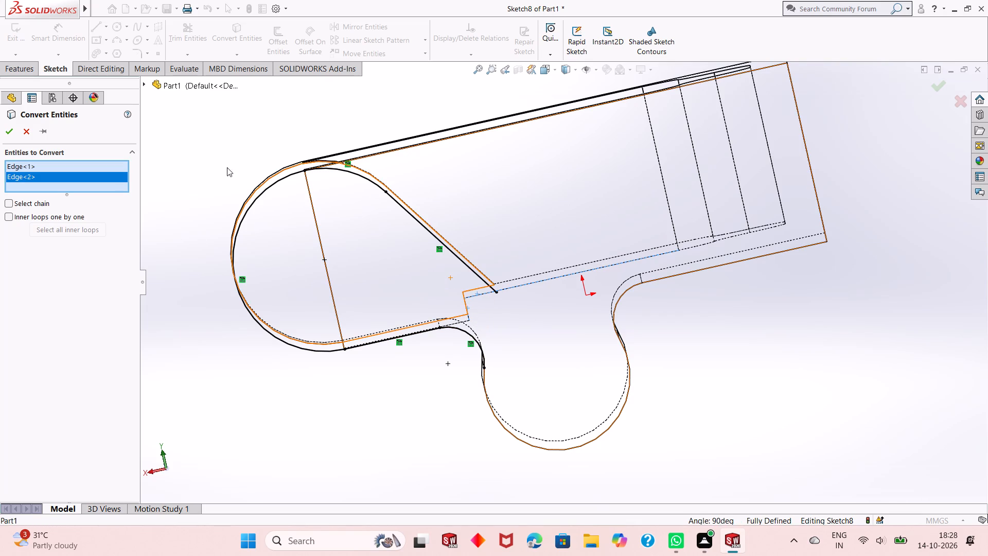
left_click(8, 136)
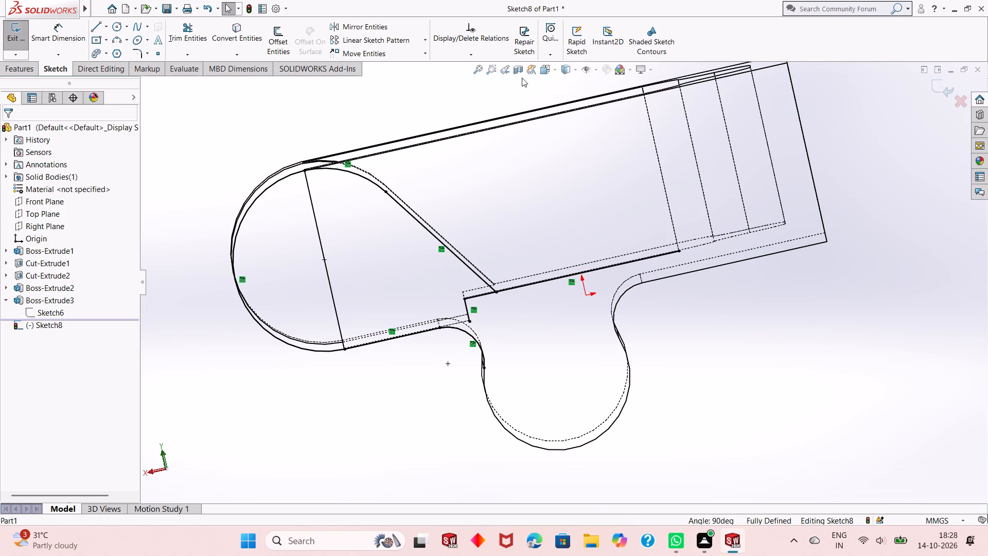
In shaded display and normal to the sketch, extend the short vertical step line down to the boss blend arc.
left_click(563, 71)
left_click(559, 80)
left_click(564, 85)
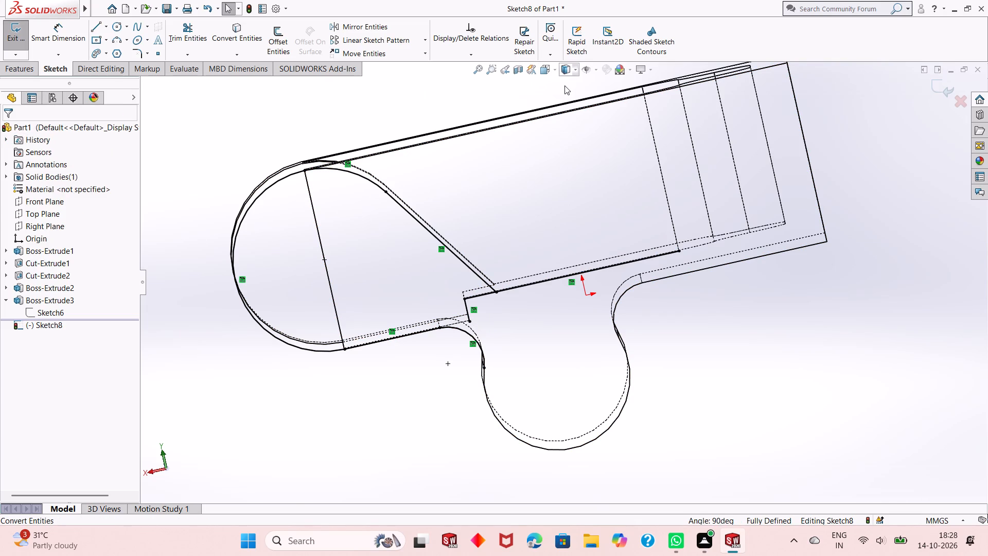
scroll(469, 307, "down", 3)
scroll(480, 359, "down", 1)
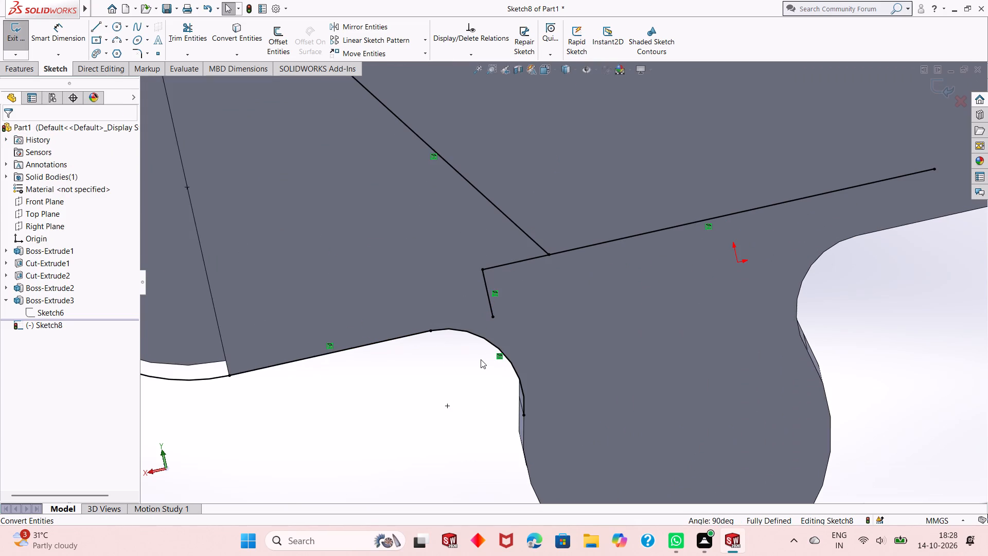
middle_click_drag(518, 320, 504, 320)
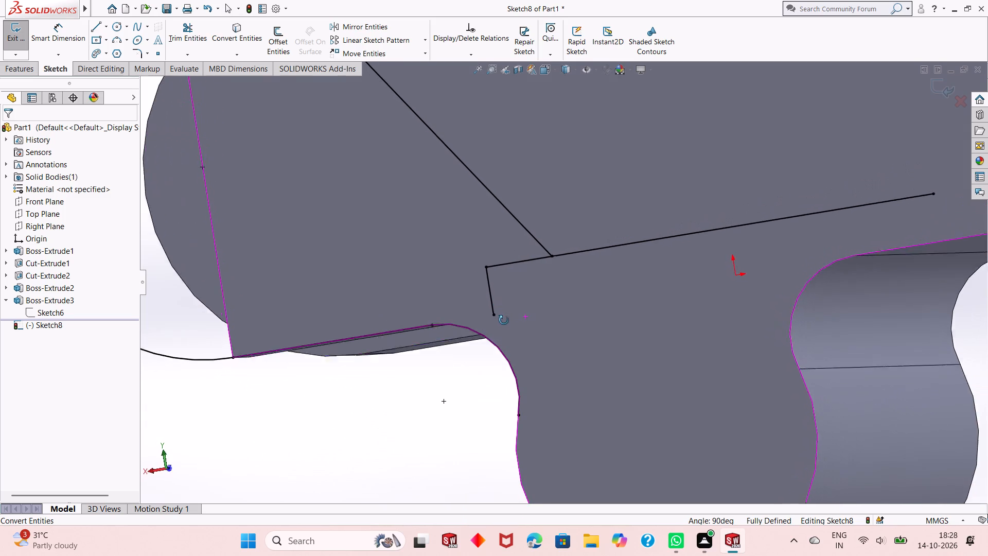
middle_click_drag(504, 320, 505, 328)
scroll(505, 328, "up", 3)
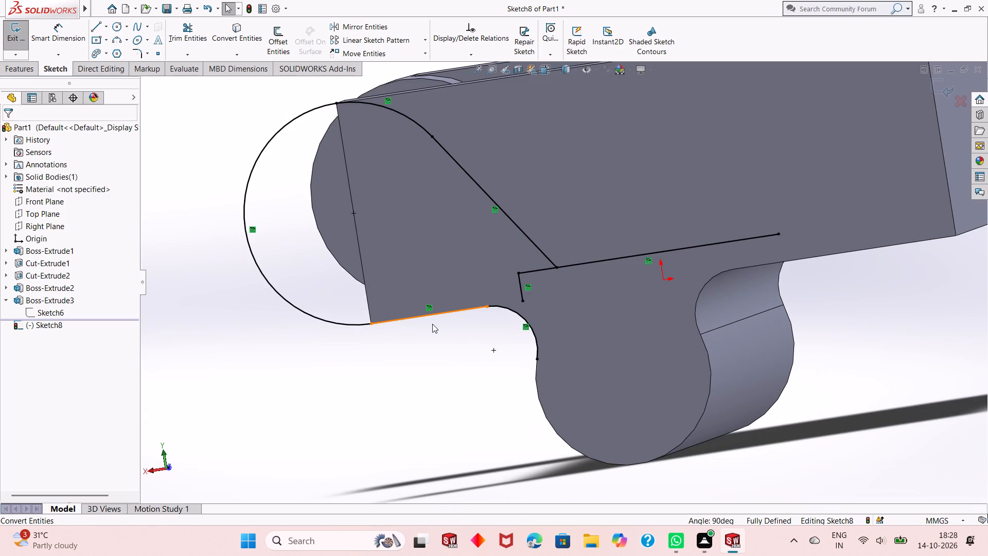
key("ctrl+8")
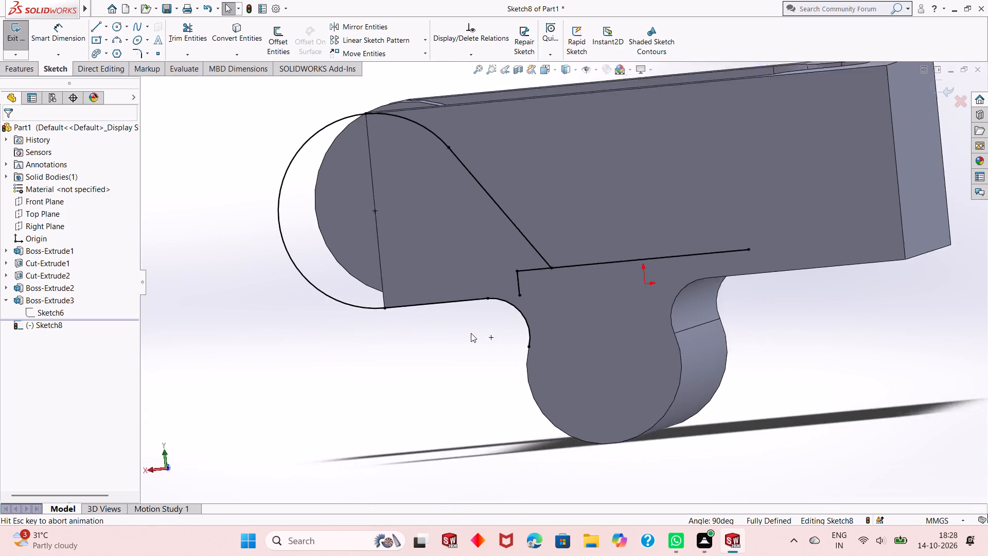
scroll(438, 304, "down", 3)
scroll(486, 285, "down", 2)
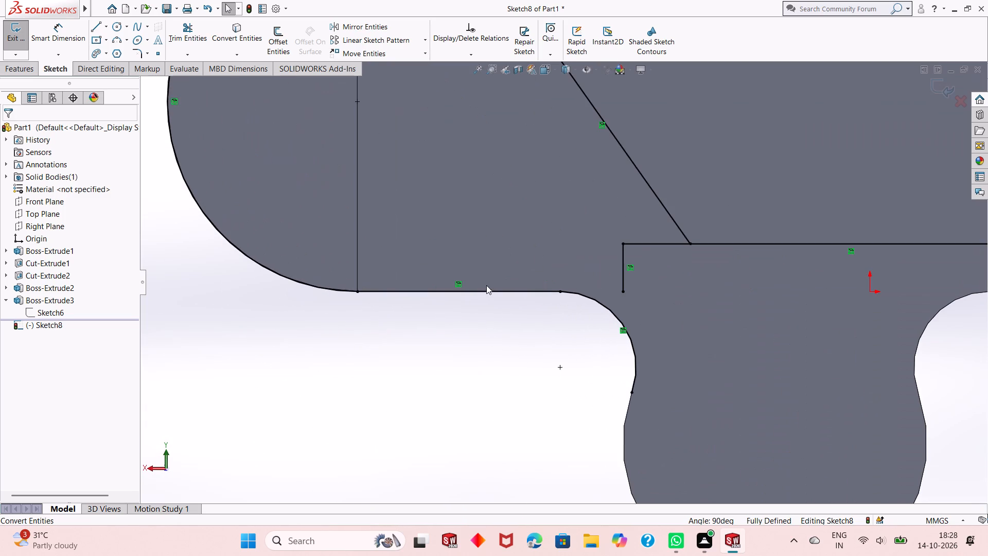
left_click(197, 57)
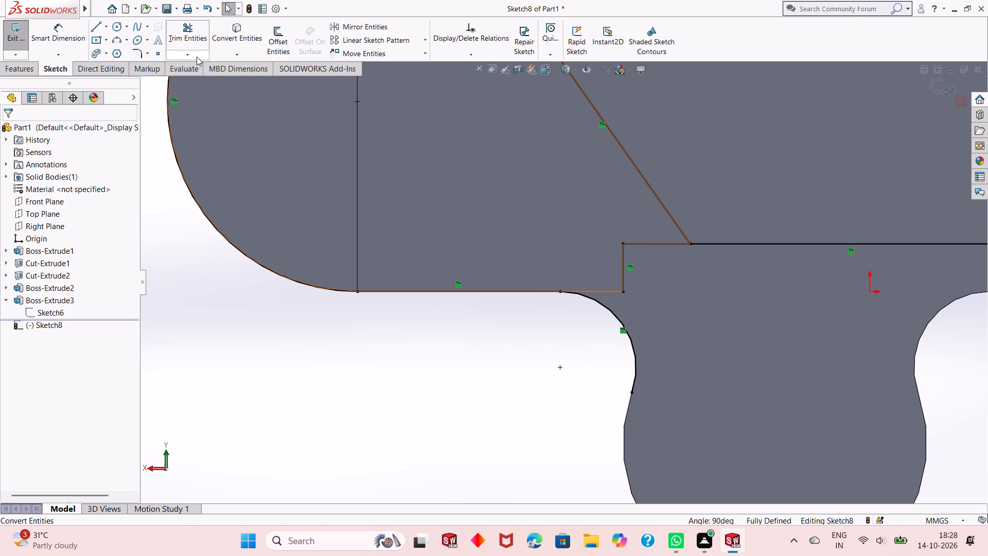
left_click(204, 78)
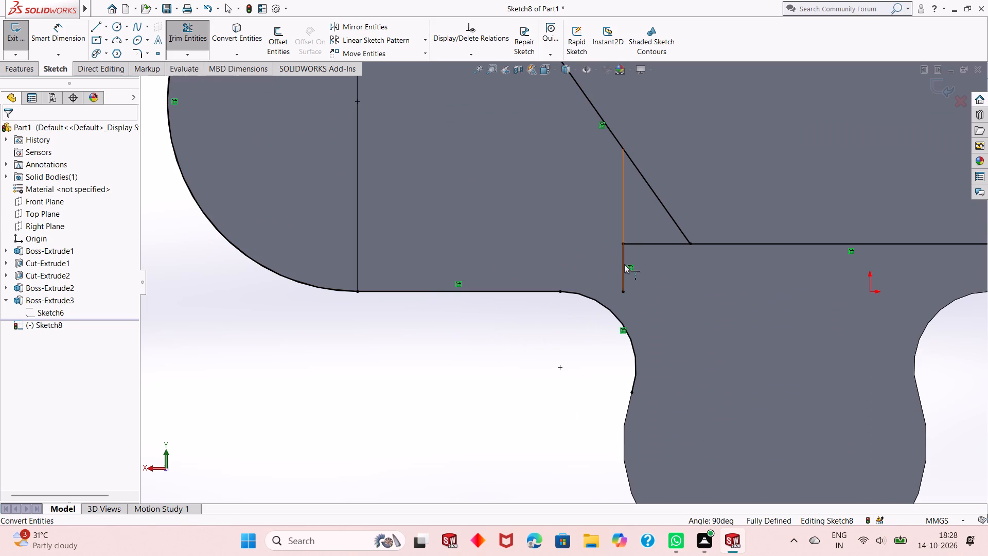
left_click(624, 286)
key("Escape")
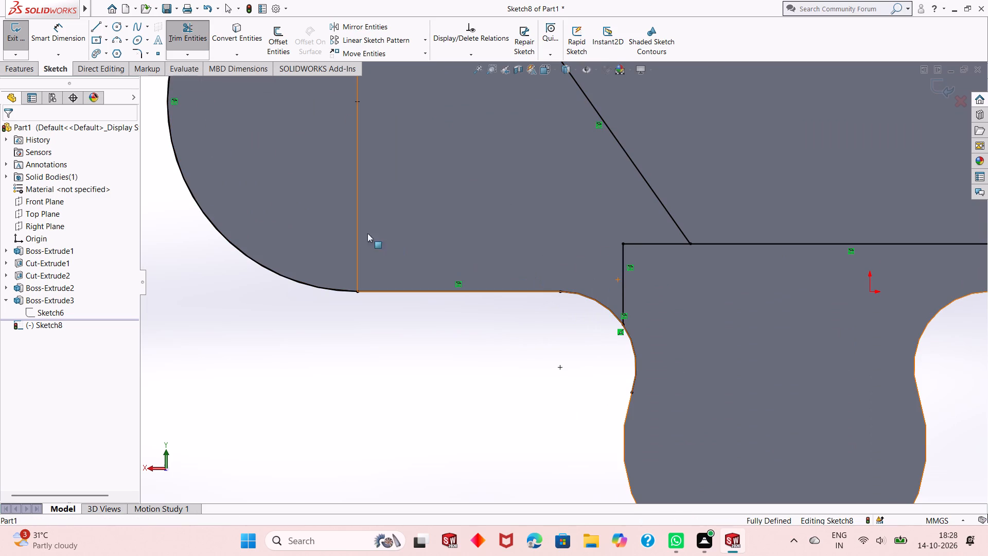
Trim away the blend arc below the vertical step line and the horizontal line beyond the sloped line.
scroll(633, 318, "down", 7)
scroll(572, 336, "up", 2)
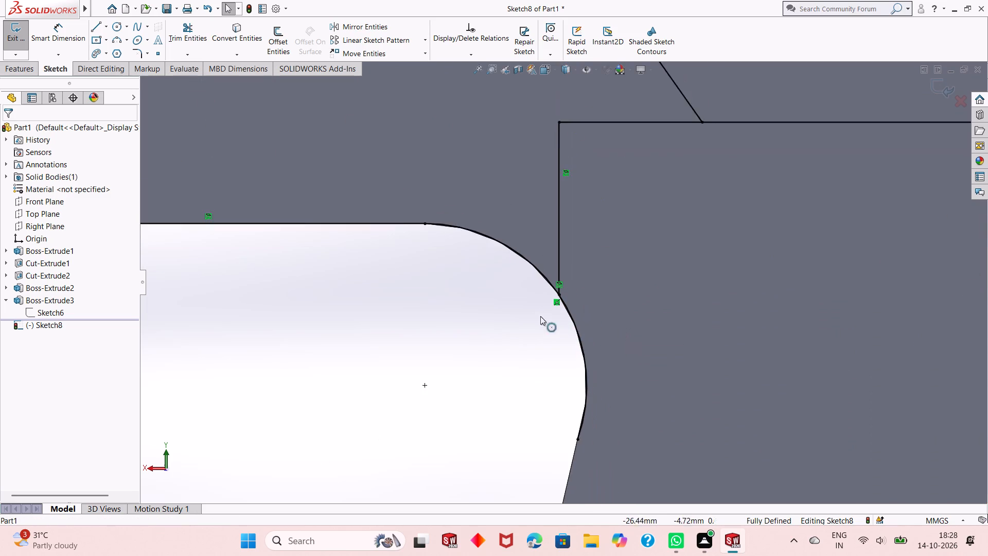
scroll(540, 316, "up", 3)
left_click(185, 36)
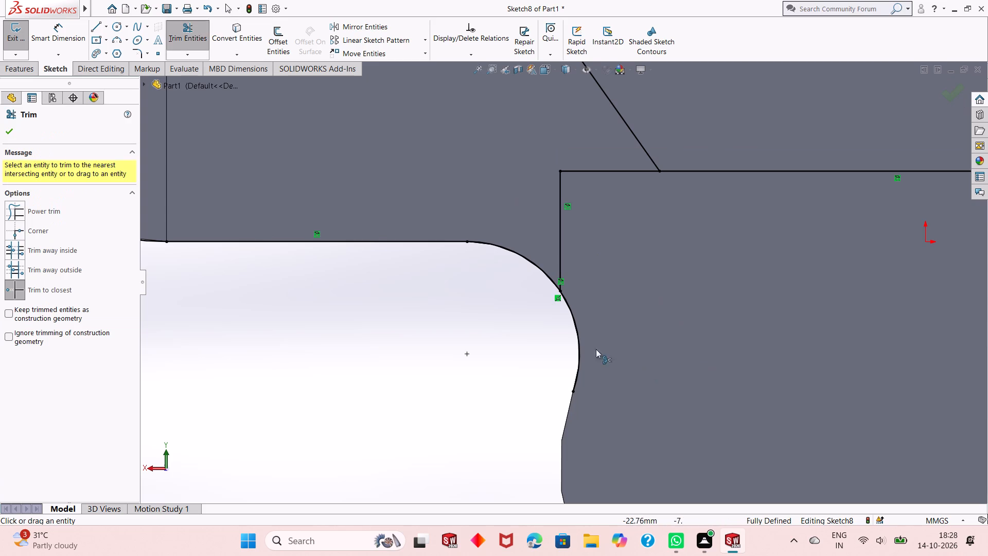
left_click(580, 341)
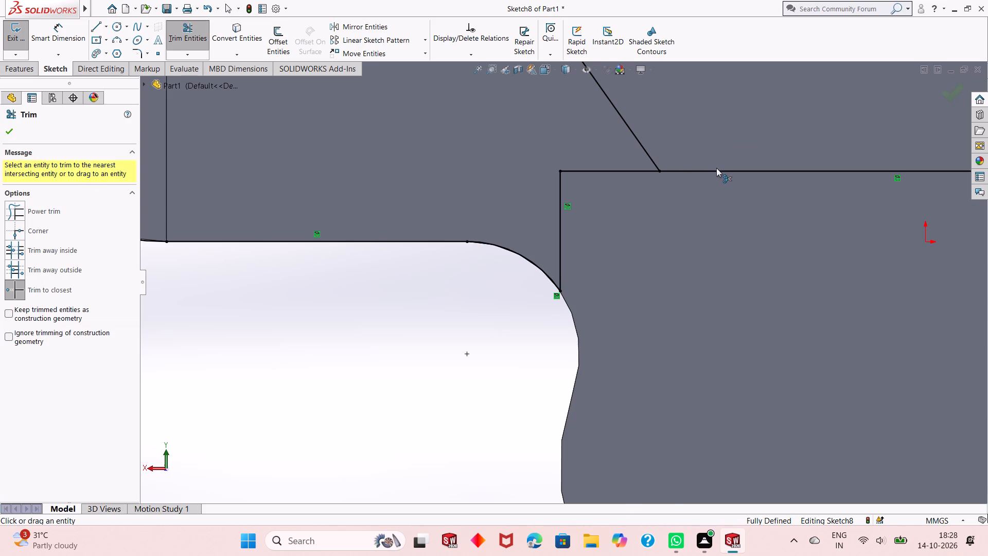
left_click(716, 168)
left_click(717, 172)
scroll(631, 301, "up", 6)
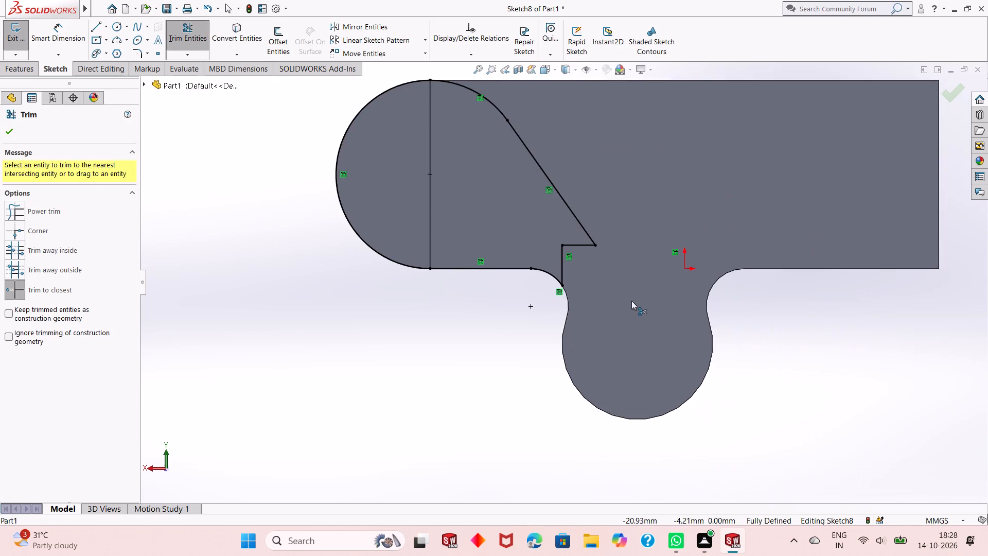
right_click(215, 203)
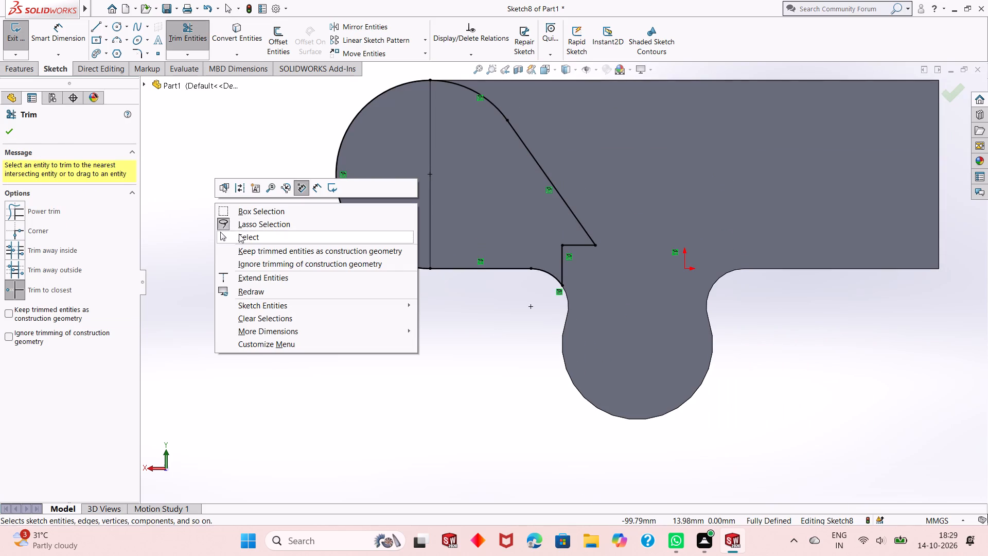
left_click(239, 234)
Examine the trimmed profile against the existing rounded extrusion, step and boss from several angles.
scroll(587, 235, "down", 4)
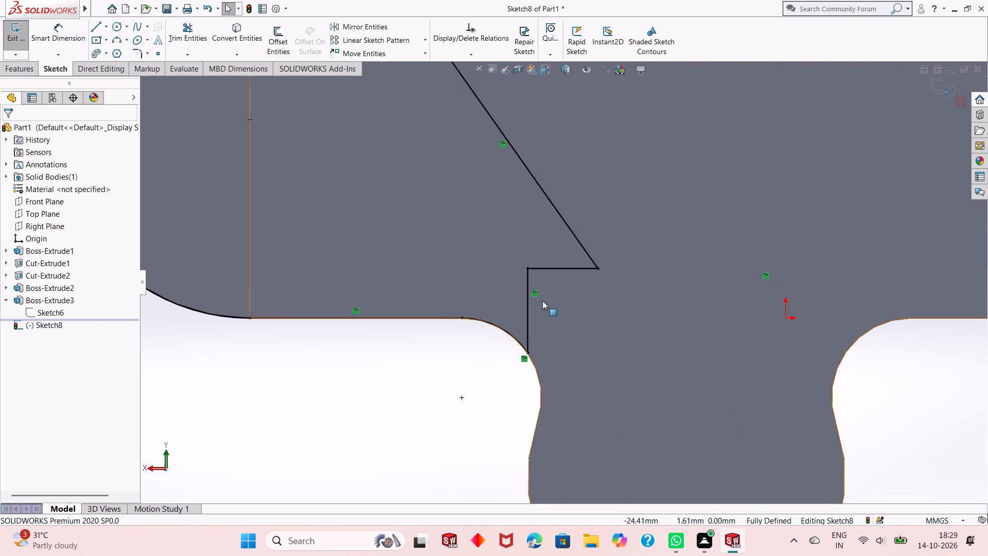
scroll(540, 299, "up", 2)
scroll(487, 303, "up", 2)
middle_click_drag(481, 286, 658, 275)
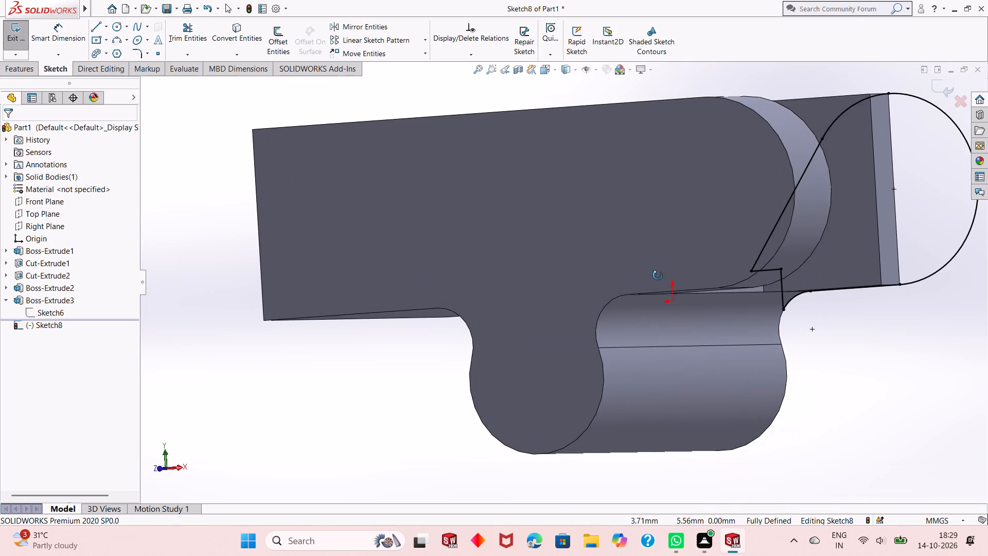
middle_click_drag(658, 275, 530, 248)
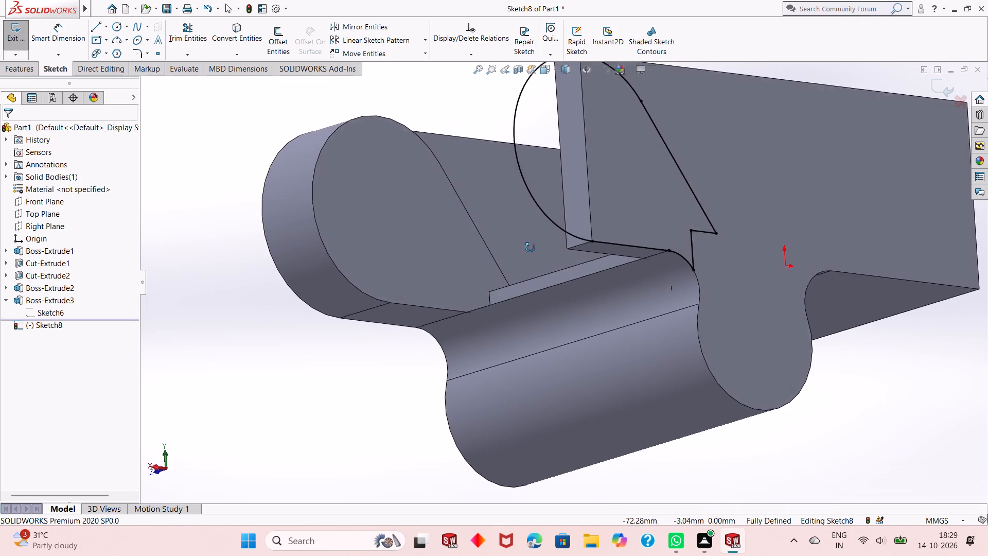
middle_click_drag(530, 248, 500, 284)
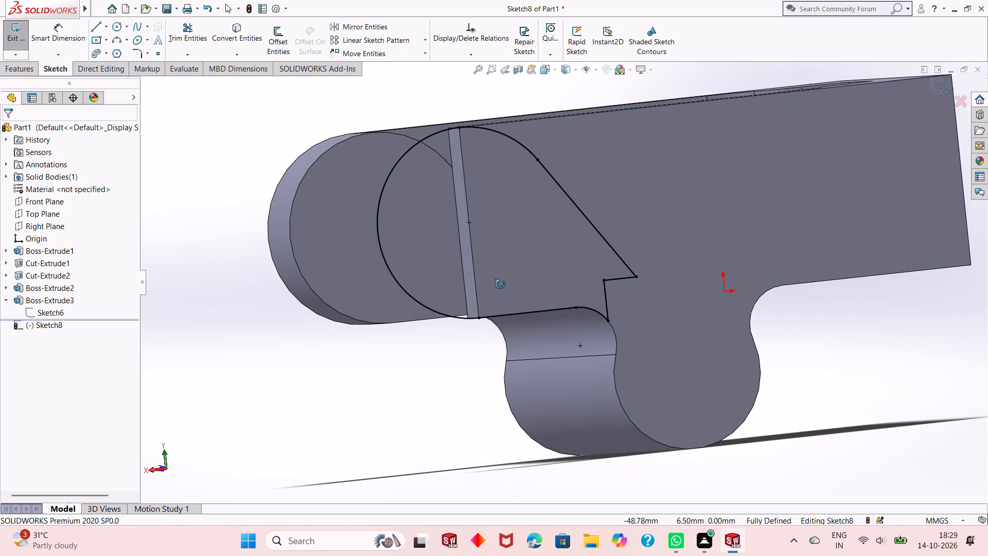
middle_click_drag(500, 284, 499, 288)
scroll(482, 282, "up", 1)
middle_click_drag(480, 249, 484, 258)
scroll(484, 258, "up", 1)
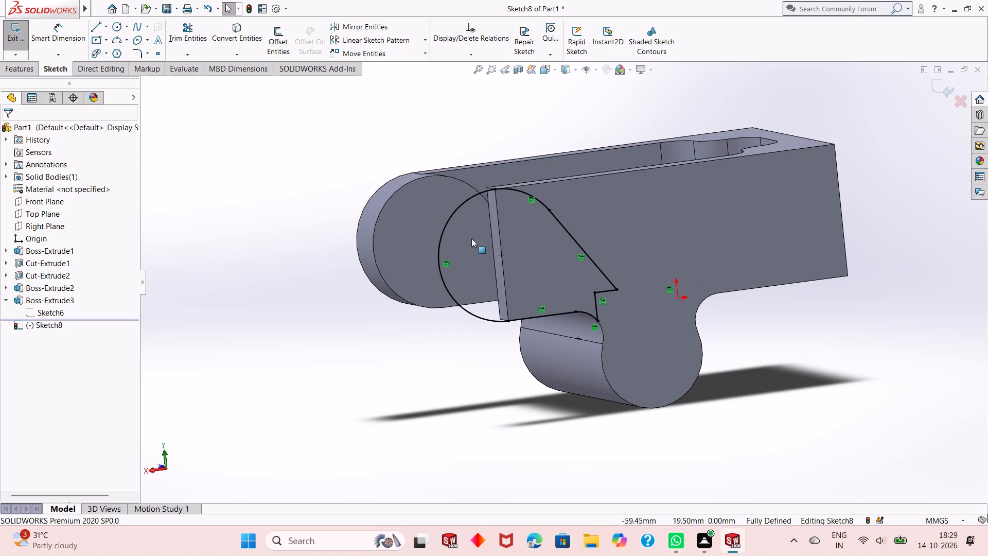
Extrude the trimmed profile 16 mm blind in the reversed direction, merging it with the block.
left_click(17, 70)
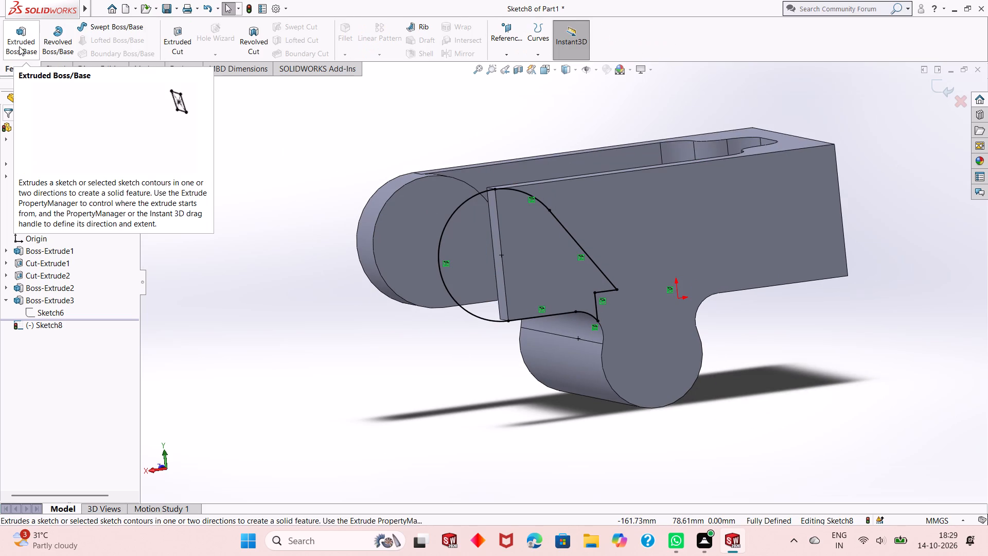
left_click(19, 46)
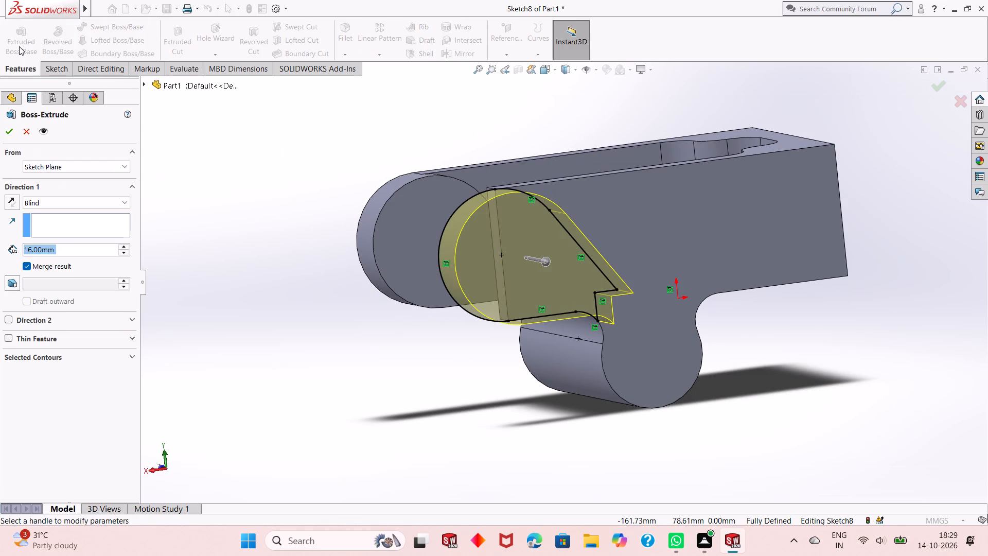
left_click(13, 203)
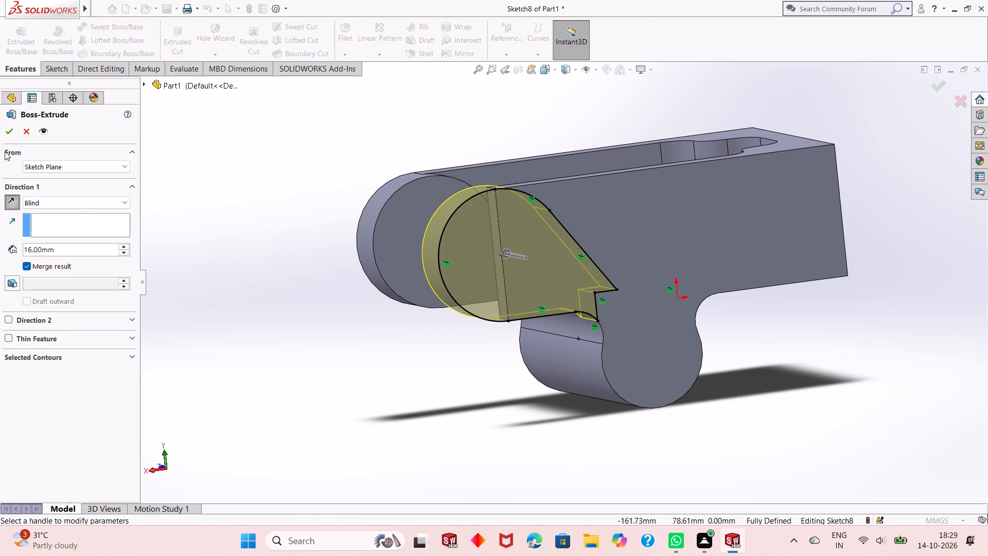
left_click(15, 130)
key("Escape")
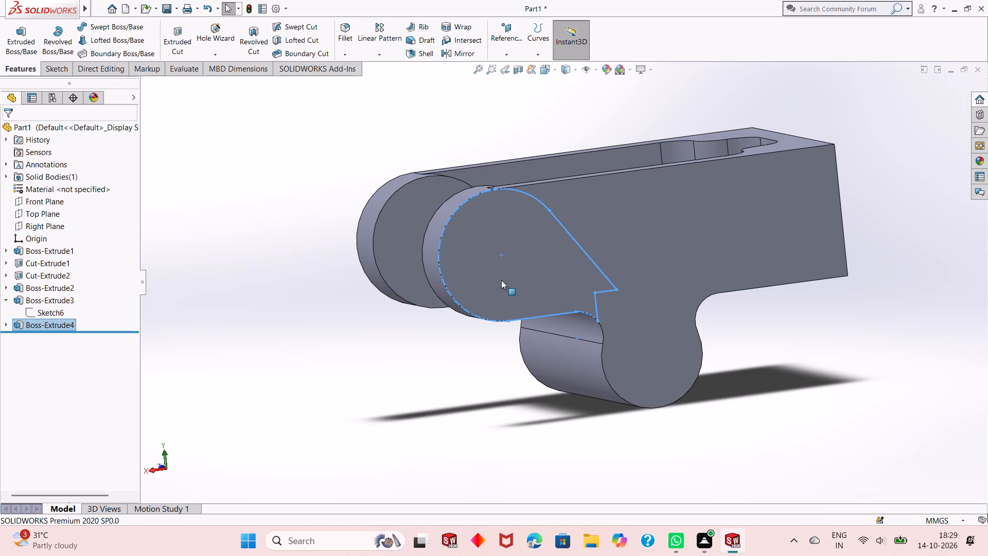
On the block's outer side face, sketch circles of about 12.8 mm radius at the rounded end's centre and about 10.6 mm at the boss's centre.
middle_click_drag(509, 298, 628, 291)
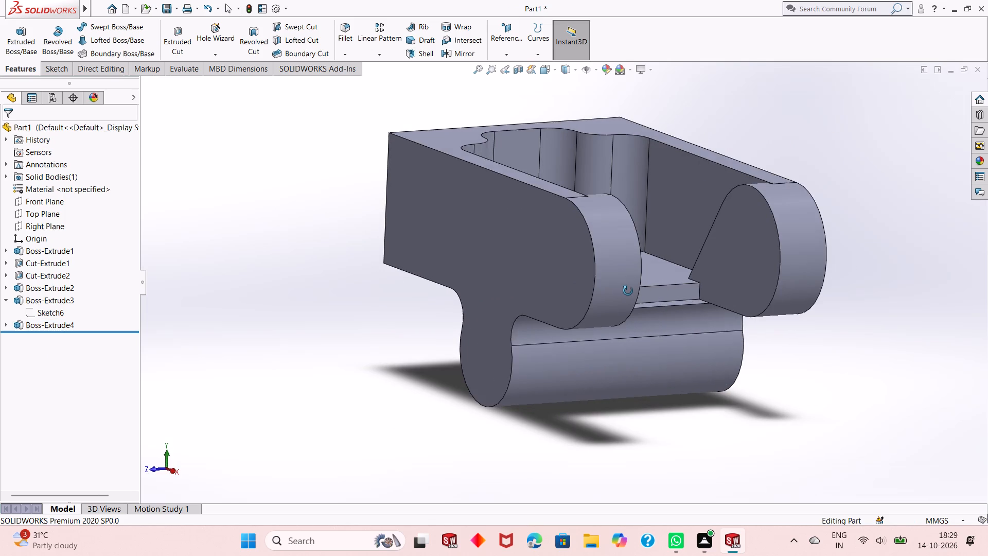
middle_click_drag(628, 291, 513, 285)
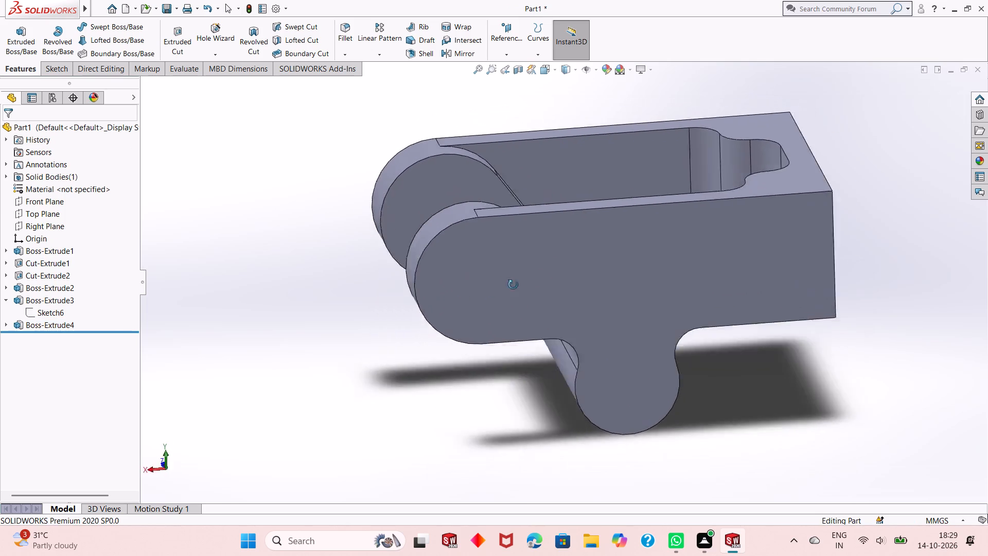
middle_click_drag(513, 285, 670, 332)
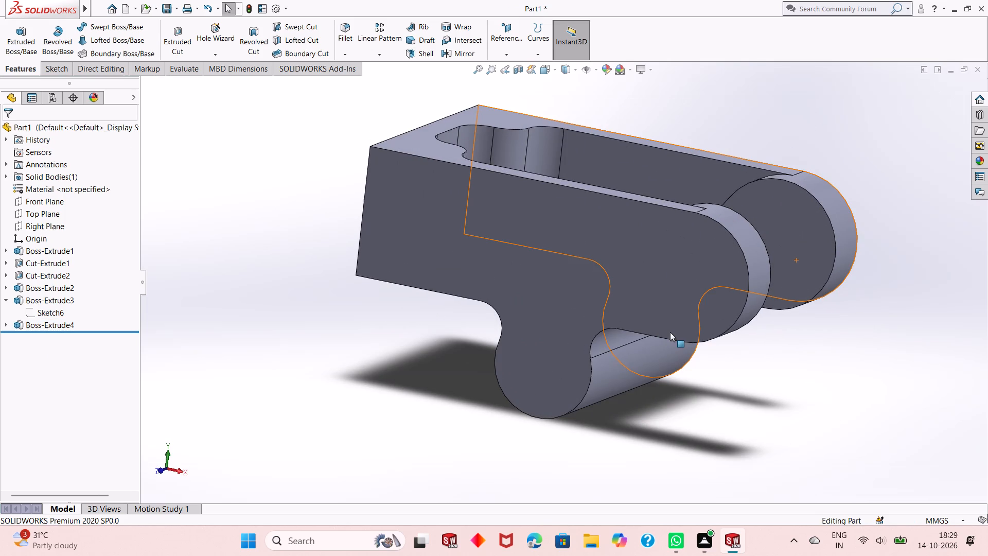
left_click(684, 277)
left_click(734, 250)
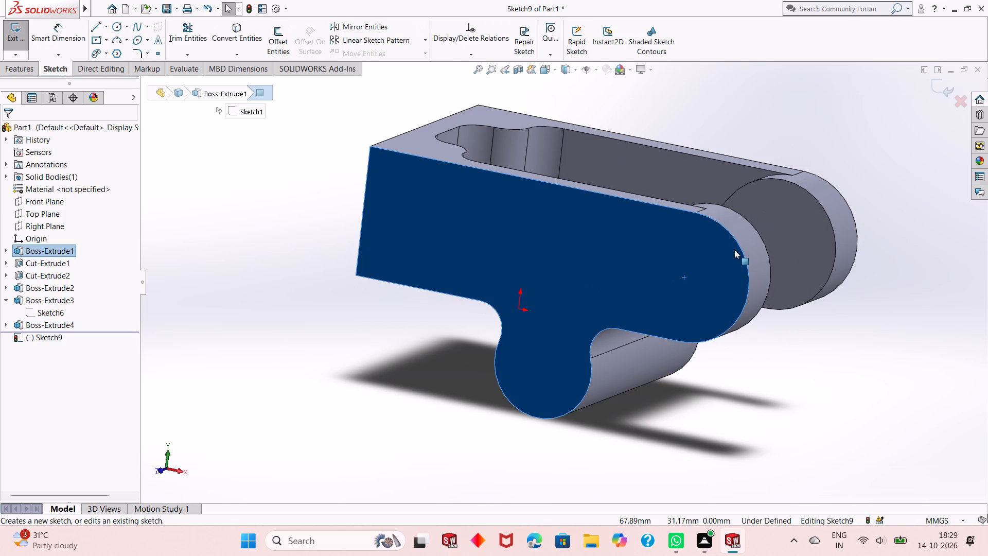
key("ctrl+8")
scroll(682, 279, "up", 1)
key("Escape")
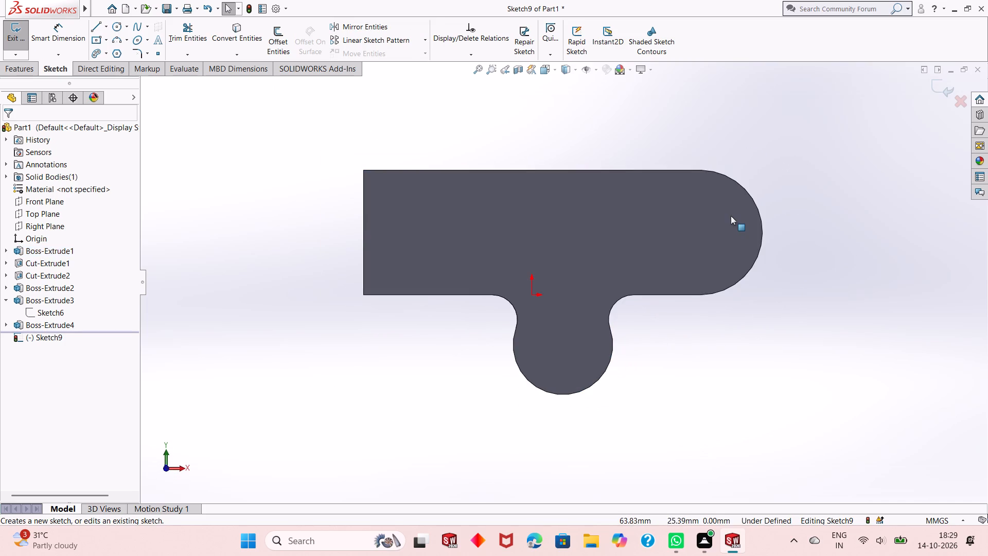
left_click(119, 26)
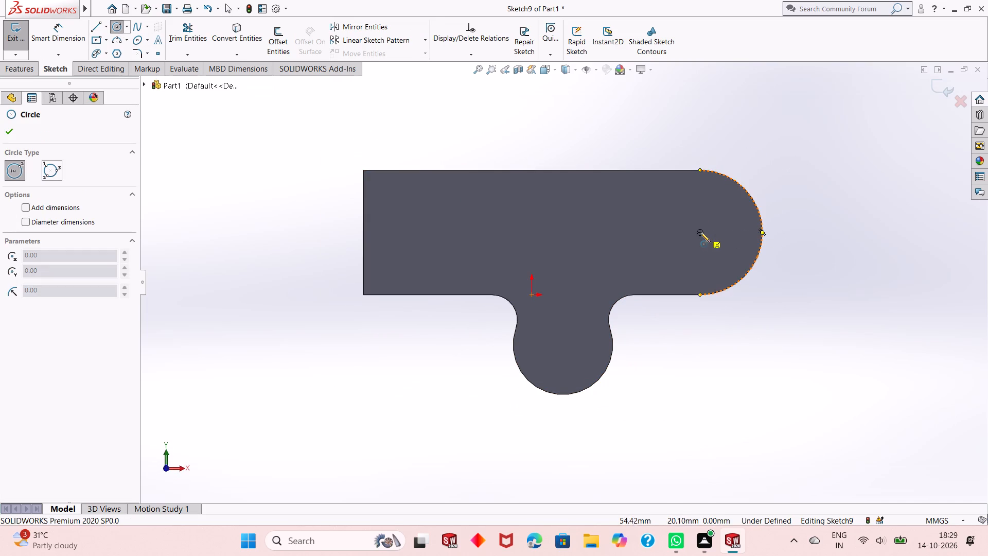
left_click(700, 233)
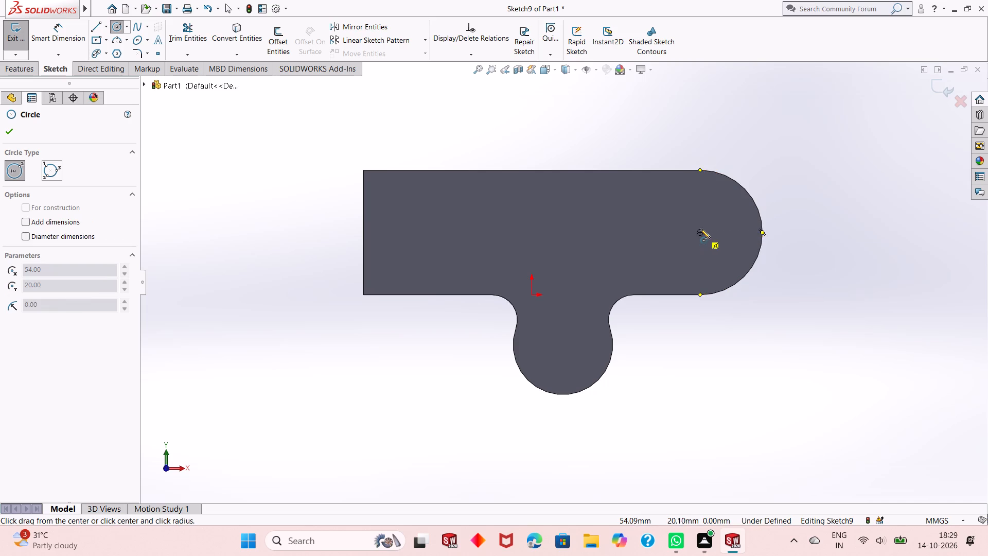
left_click(702, 193)
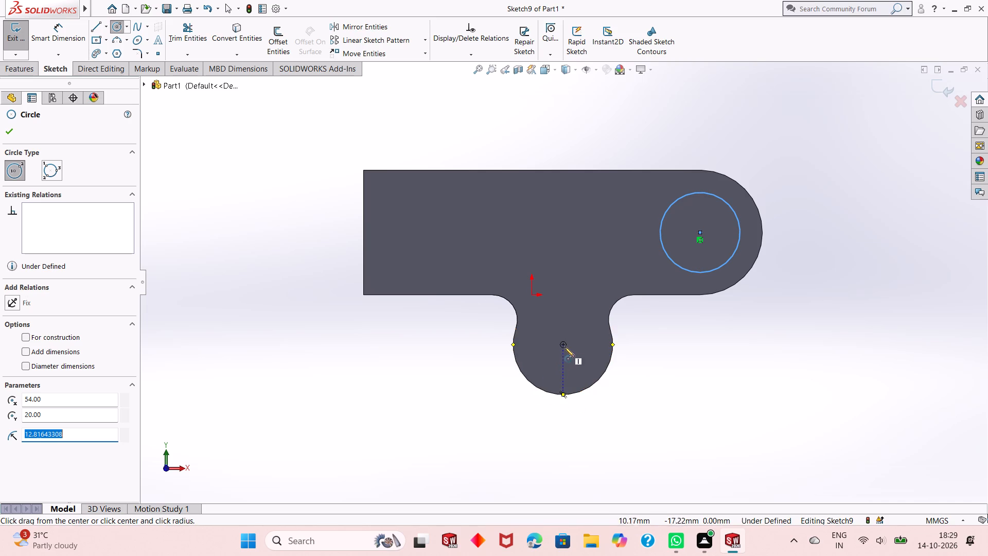
left_click(565, 345)
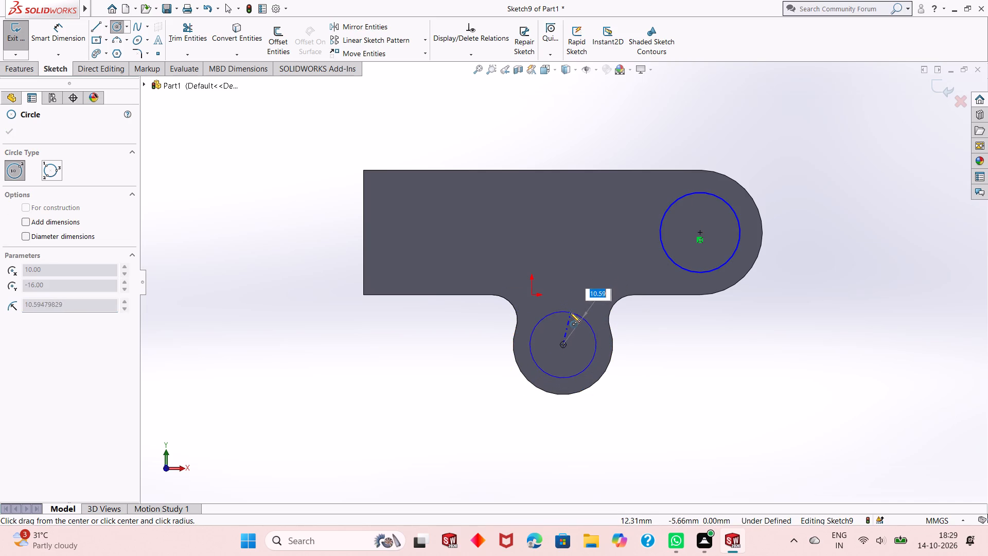
left_click(570, 312)
right_click(212, 165)
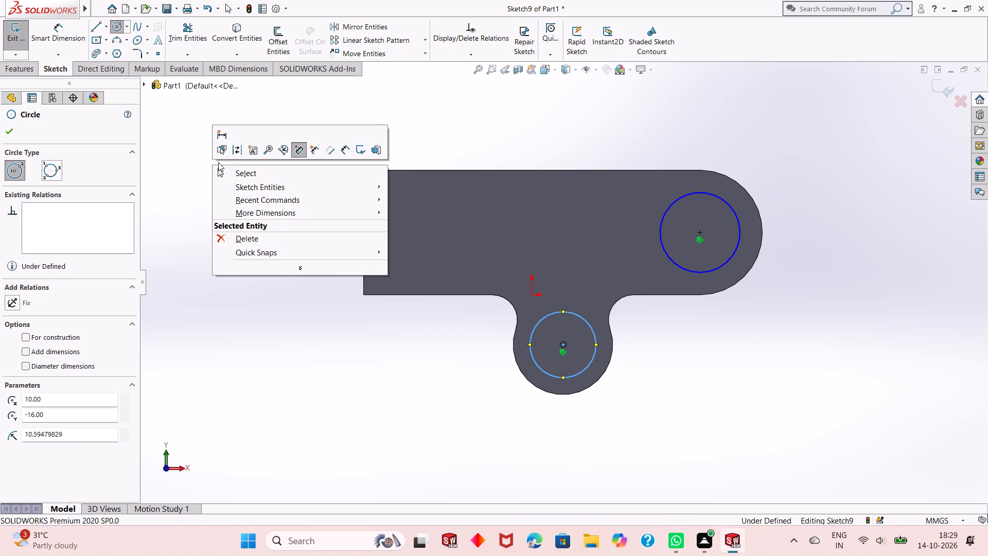
left_click(233, 177)
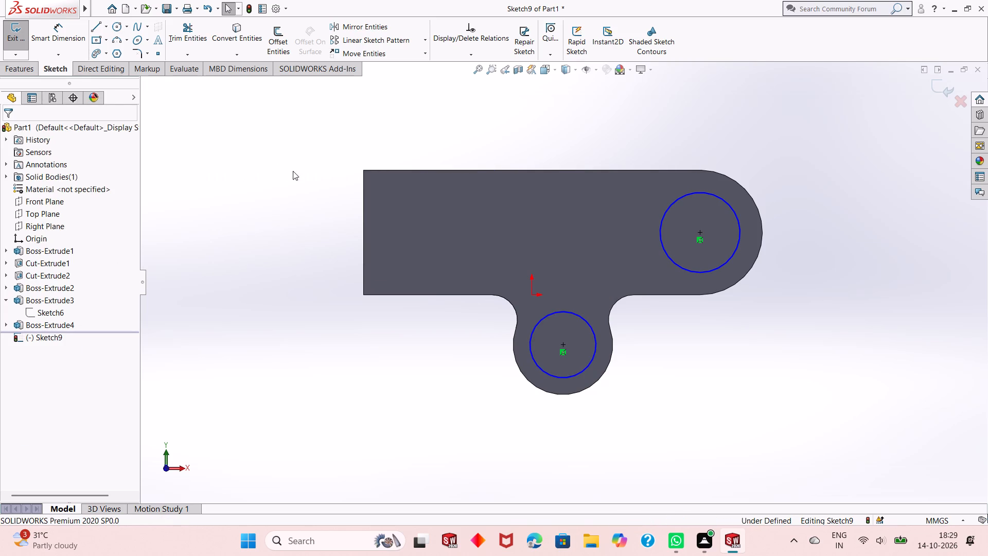
Dimension the circle on the cylindrical boss to a 20 mm diameter.
left_click(67, 42)
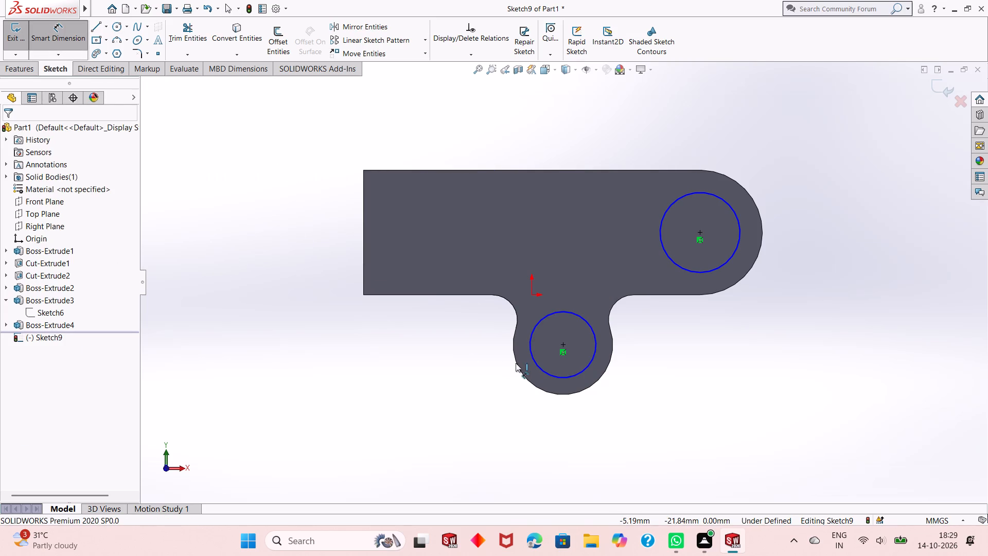
left_click(539, 367)
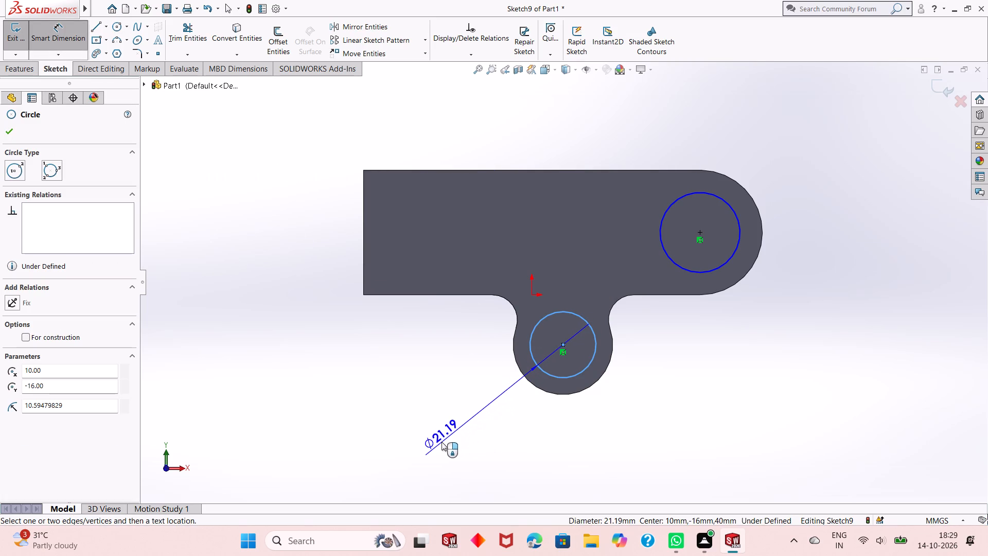
left_click(442, 442)
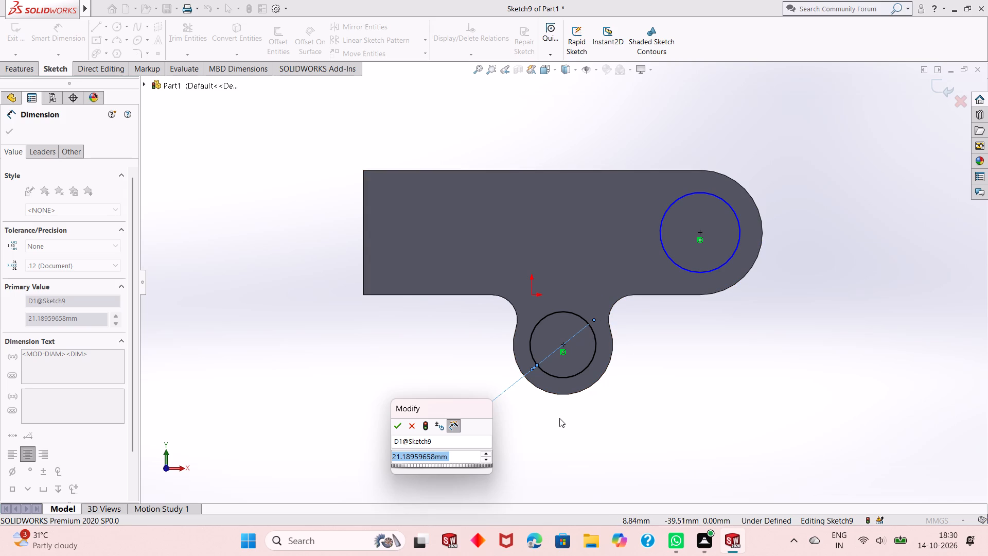
scroll(555, 351, "up", 1)
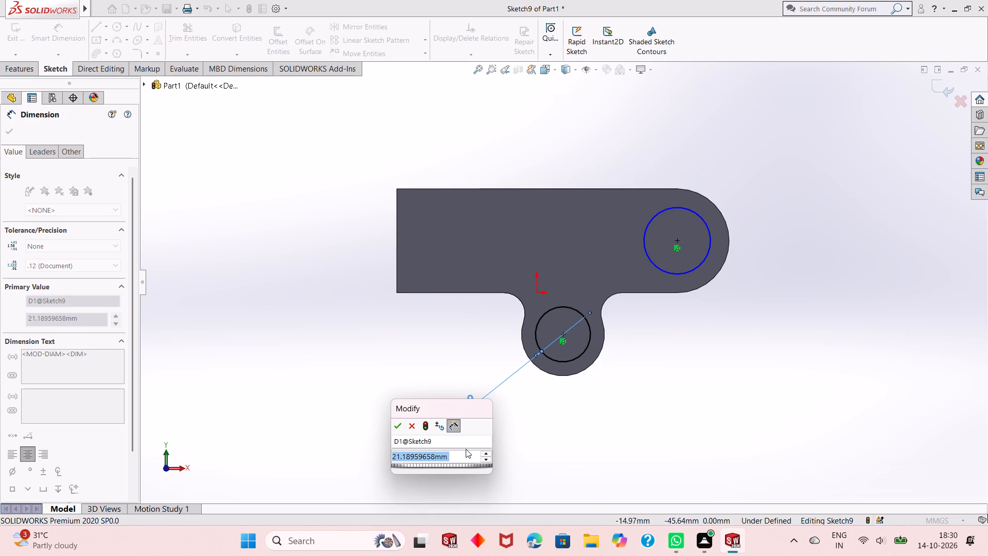
type("20")
key("Return")
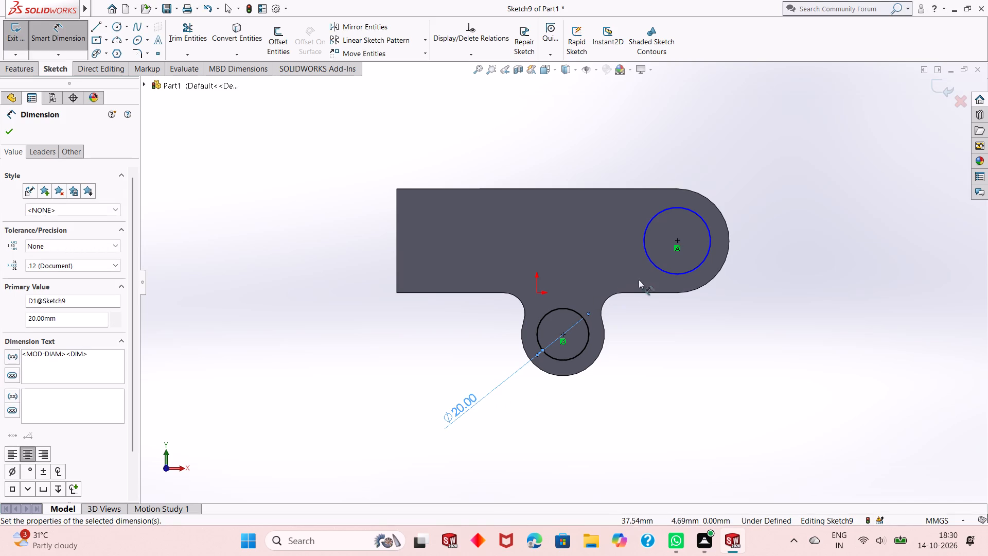
Dimension the circle at the side wall's rounded end to a 25 mm diameter.
left_click(668, 274)
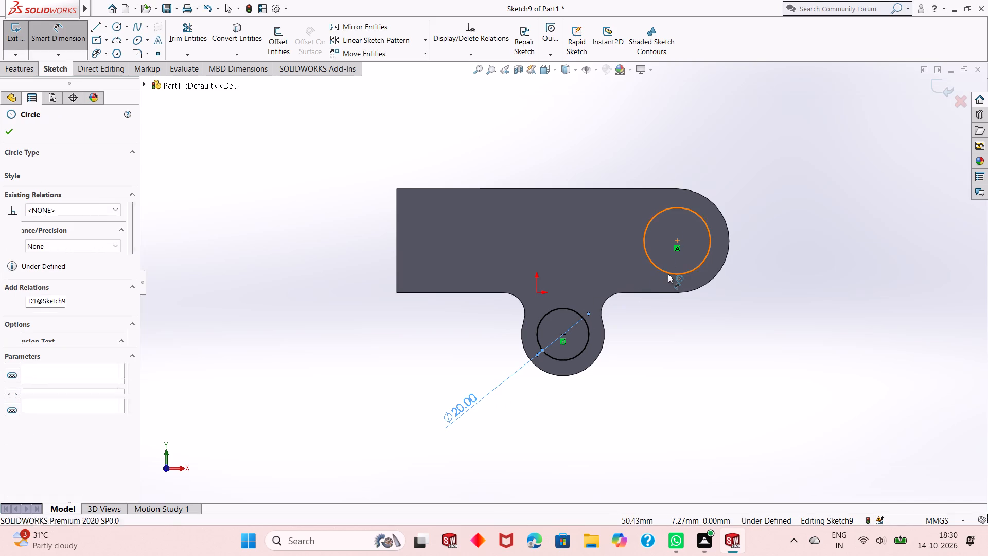
left_click(761, 341)
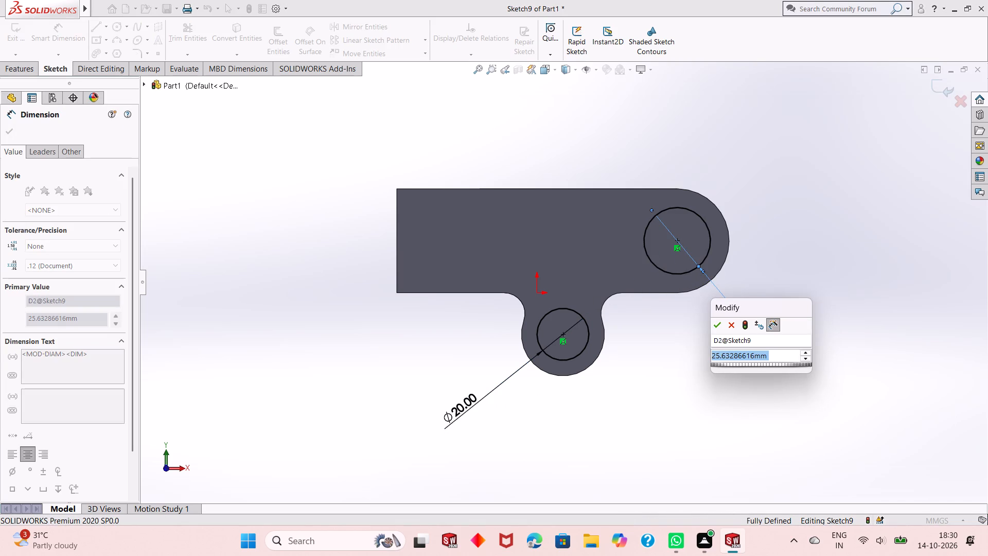
type("25")
key("Return")
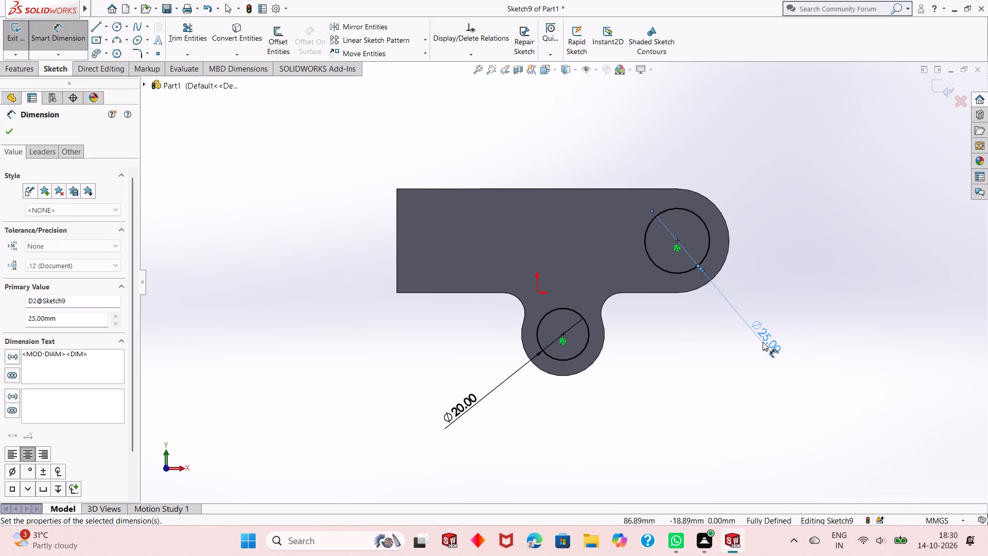
scroll(591, 273, "up", 2)
scroll(585, 168, "down", 2)
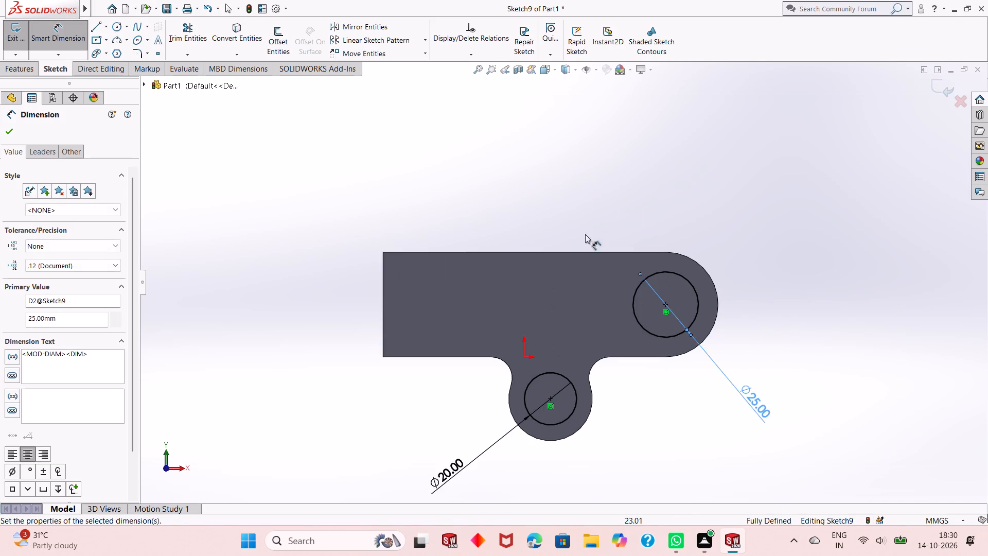
scroll(588, 306, "up", 1)
scroll(577, 390, "down", 1)
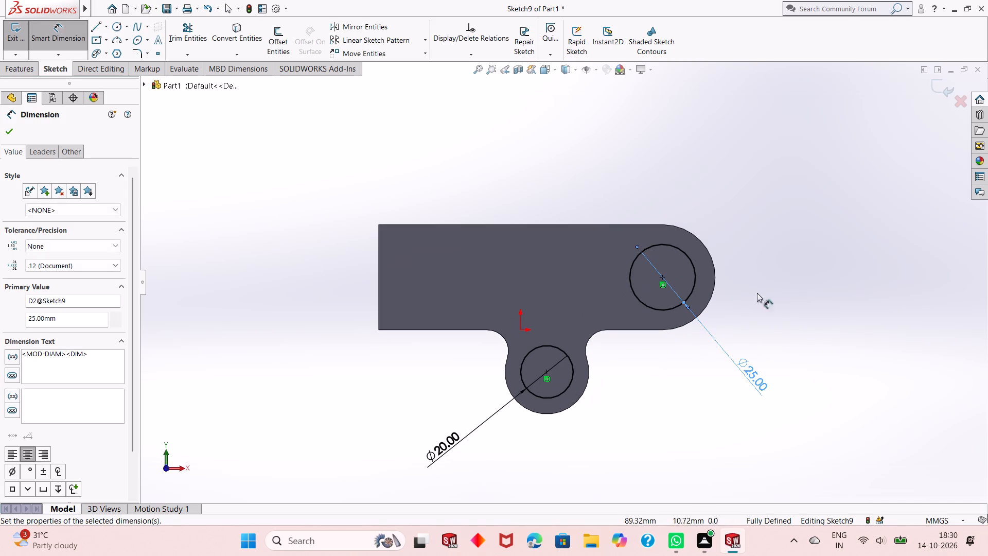
right_click(754, 246)
left_click(784, 280)
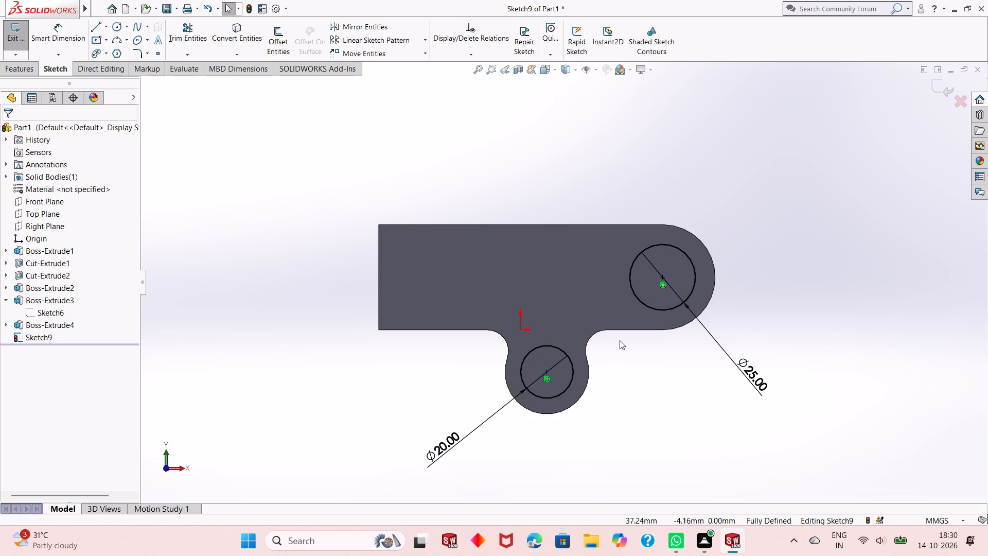
Examine the block and the two sketched hole circles from several angles, including the underside and the opposite side wall.
middle_click_drag(623, 340, 605, 353)
scroll(557, 324, "down", 4)
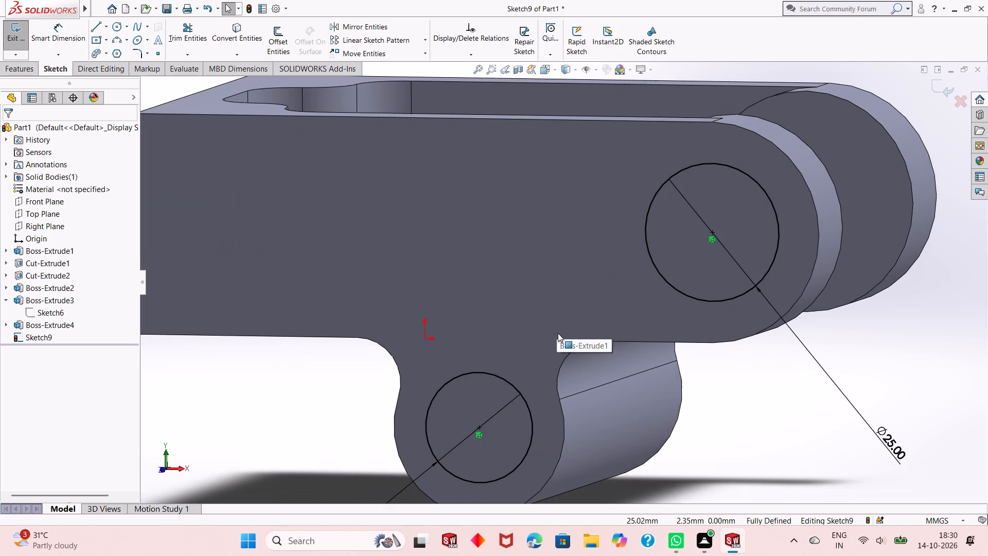
scroll(558, 333, "up", 4)
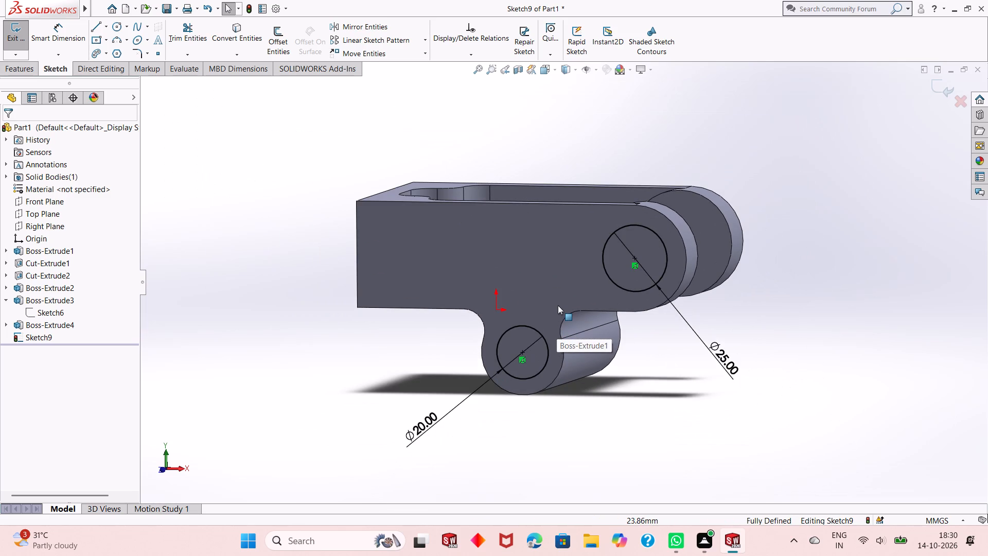
scroll(557, 303, "down", 3)
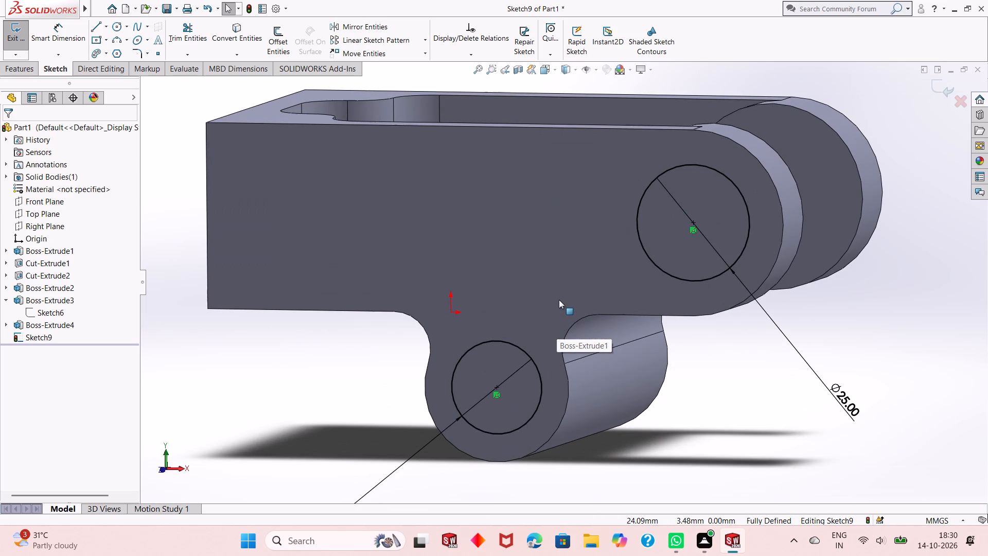
scroll(604, 339, "up", 1)
middle_click_drag(749, 371, 727, 380)
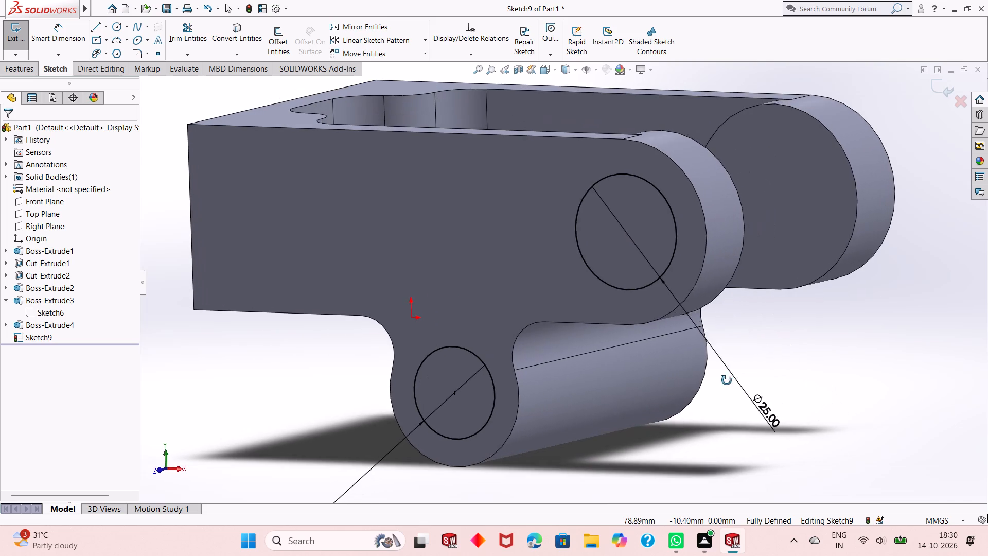
middle_click_drag(727, 380, 726, 380)
scroll(683, 386, "up", 3)
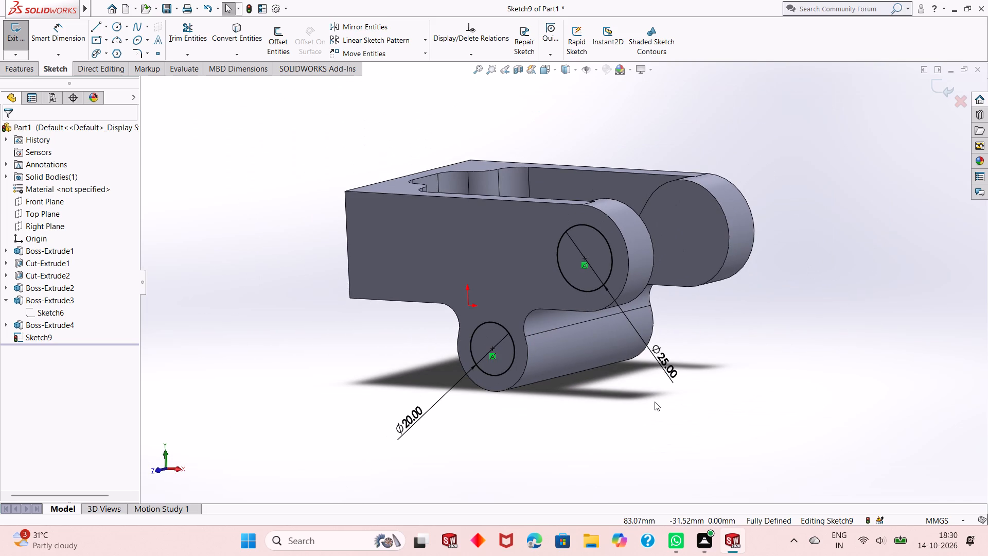
middle_click_drag(646, 415, 561, 428)
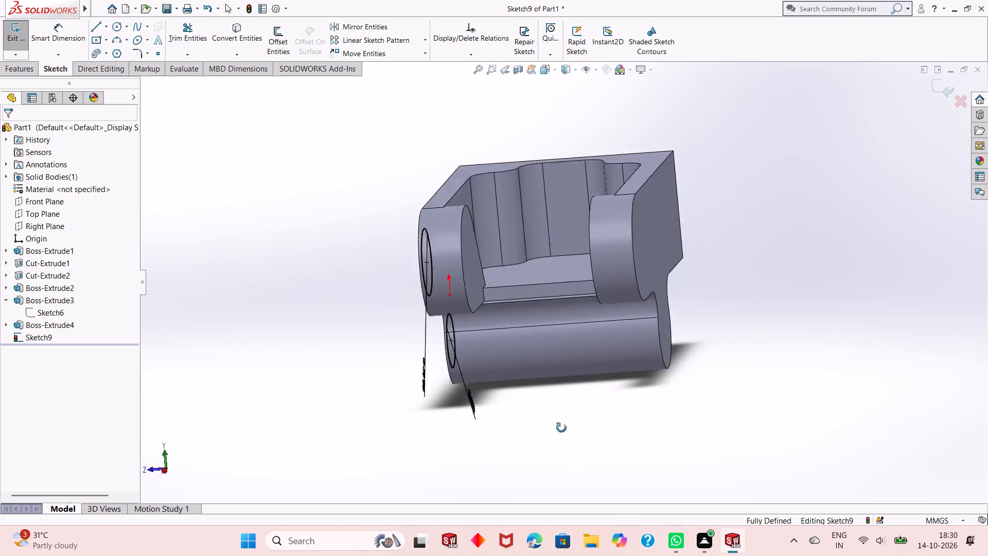
middle_click_drag(561, 428, 591, 405)
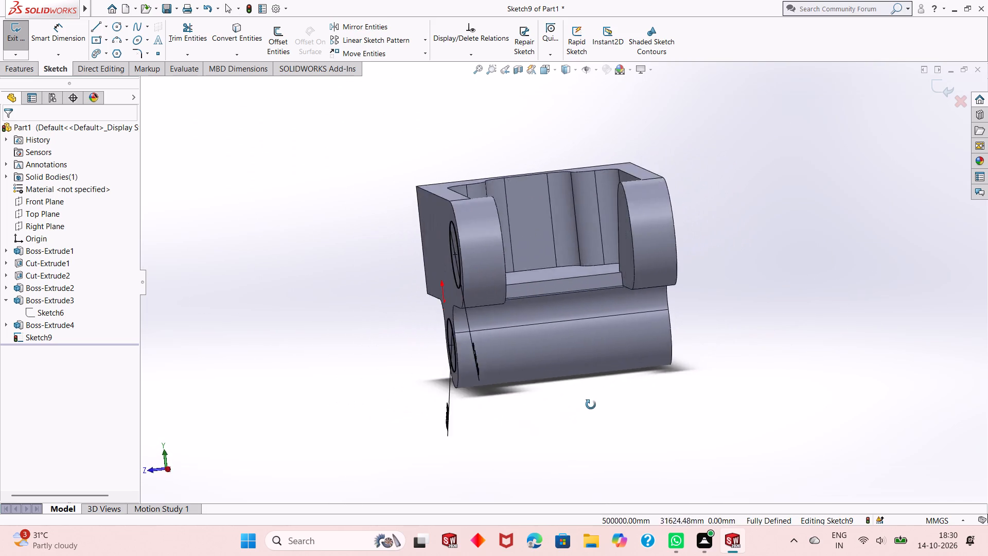
middle_click_drag(591, 405, 657, 254)
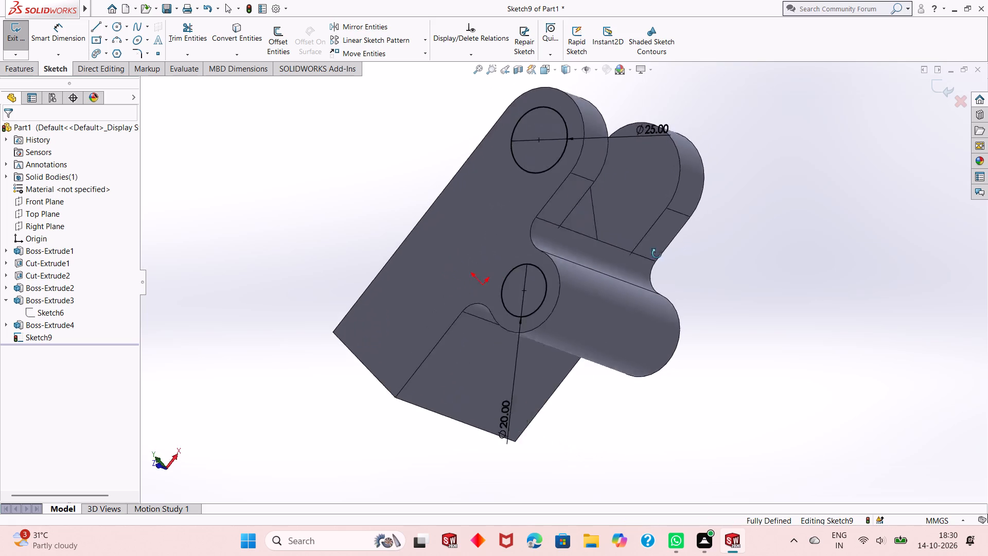
middle_click_drag(657, 254, 667, 207)
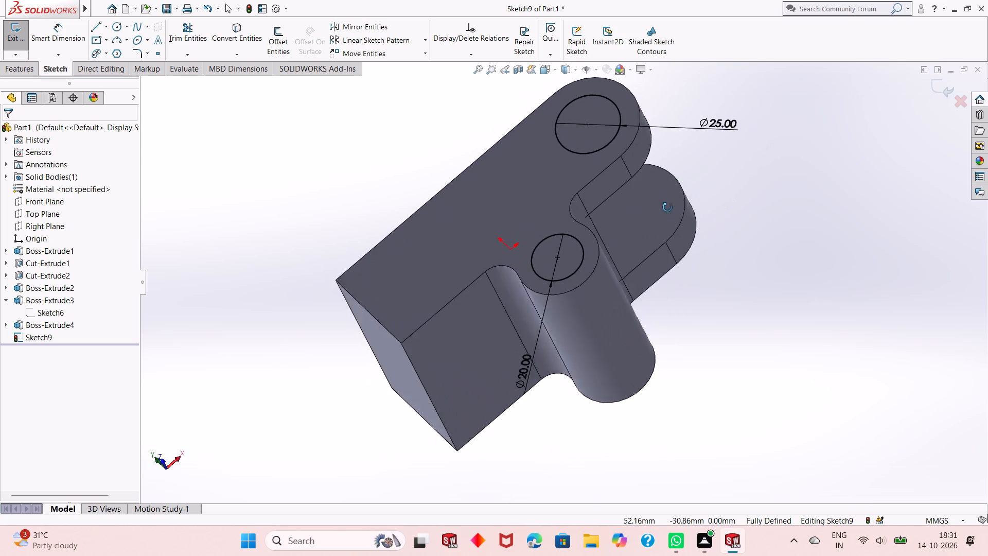
middle_click_drag(667, 207, 656, 406)
middle_click_drag(663, 352, 657, 347)
scroll(671, 260, "down", 2)
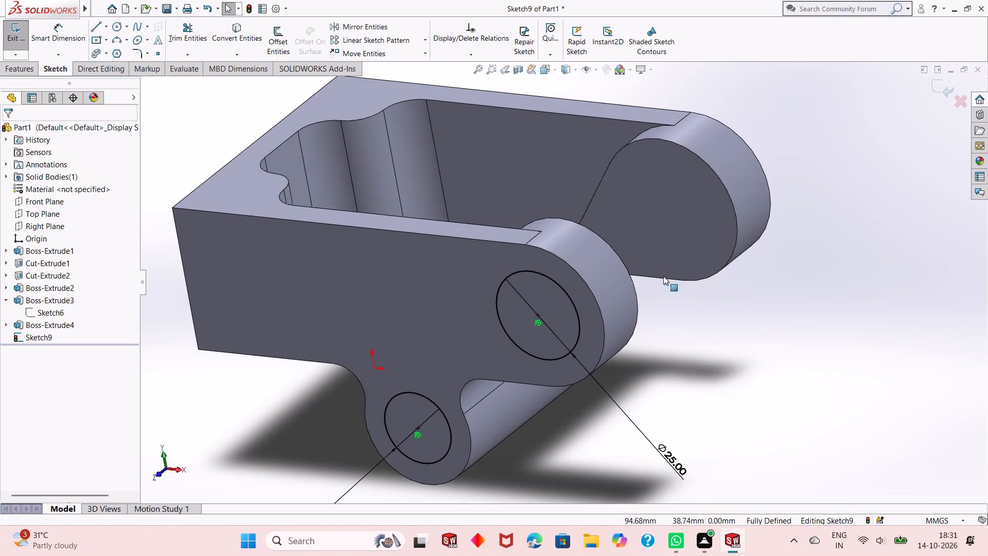
scroll(428, 379, "down", 1)
scroll(492, 363, "up", 2)
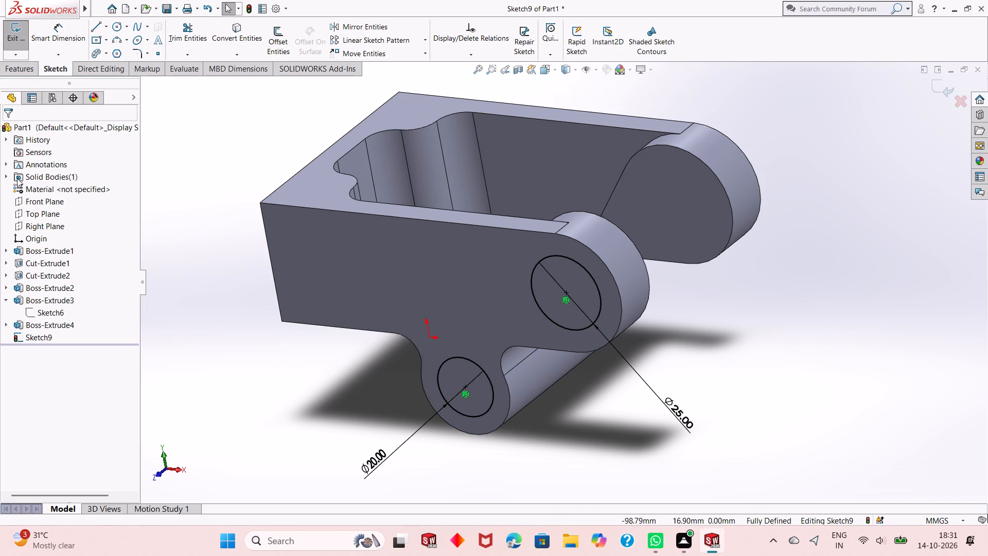
Extrude-cut the 25 mm and 20 mm circles with the Through All end condition, through both side walls and the boss.
left_click(20, 71)
left_click(166, 44)
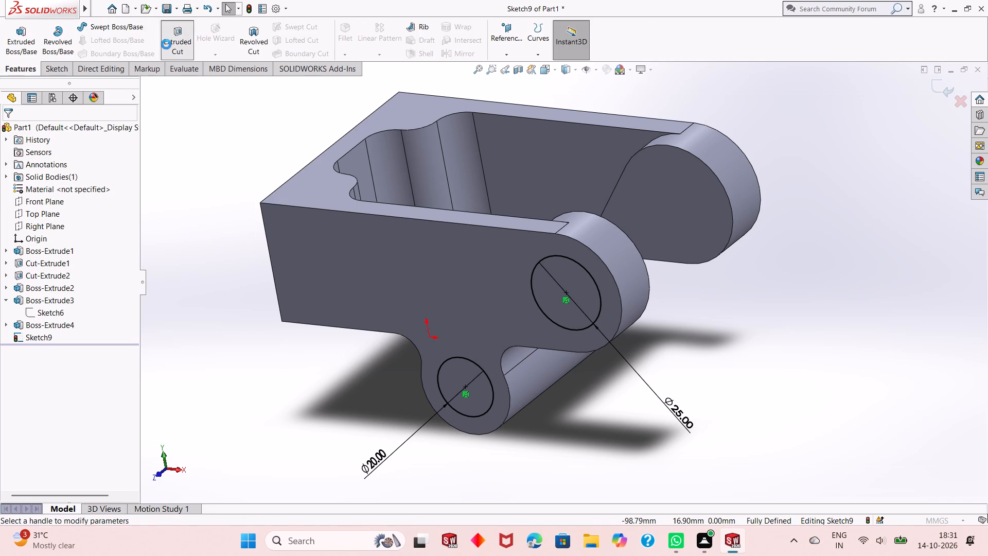
middle_click_drag(658, 338, 642, 309)
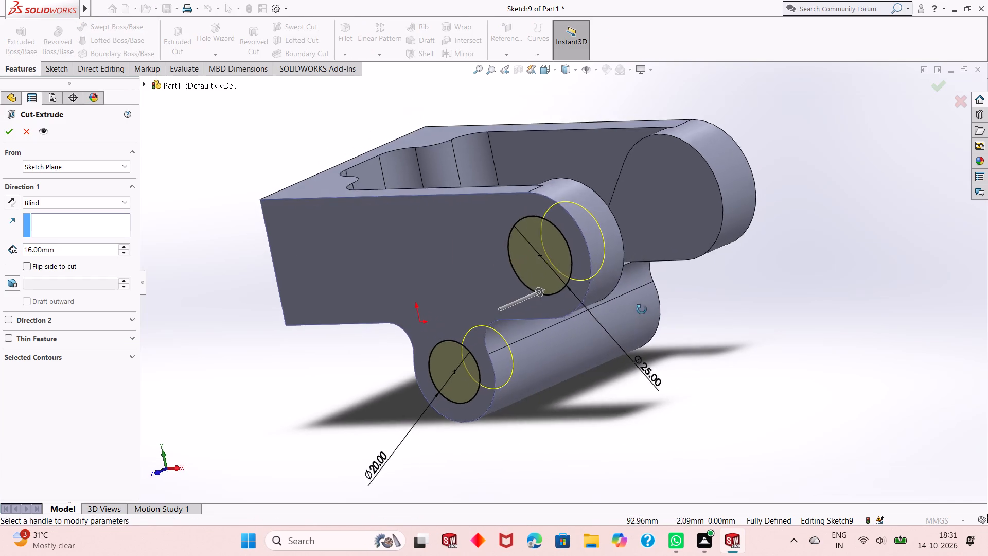
middle_click_drag(642, 309, 628, 319)
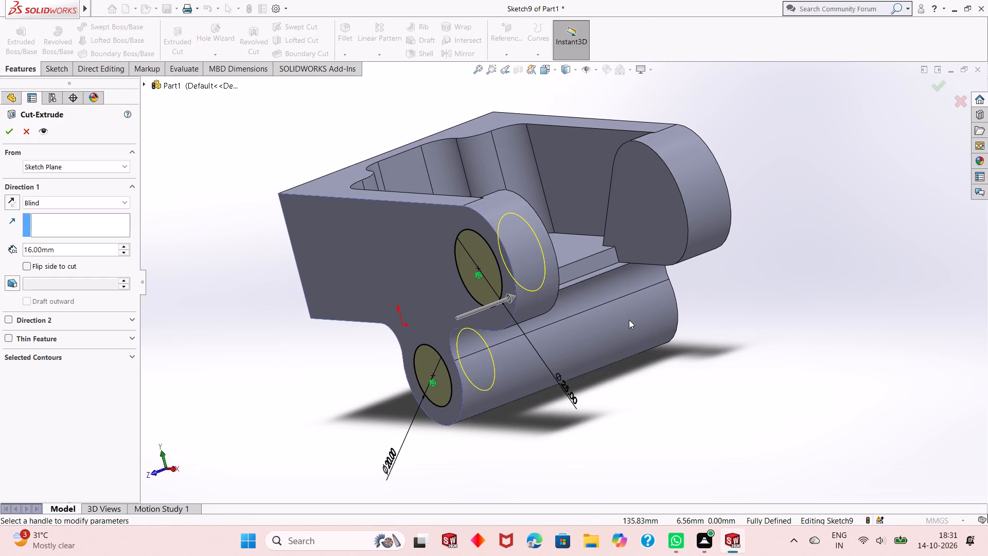
middle_click_drag(630, 321, 624, 341)
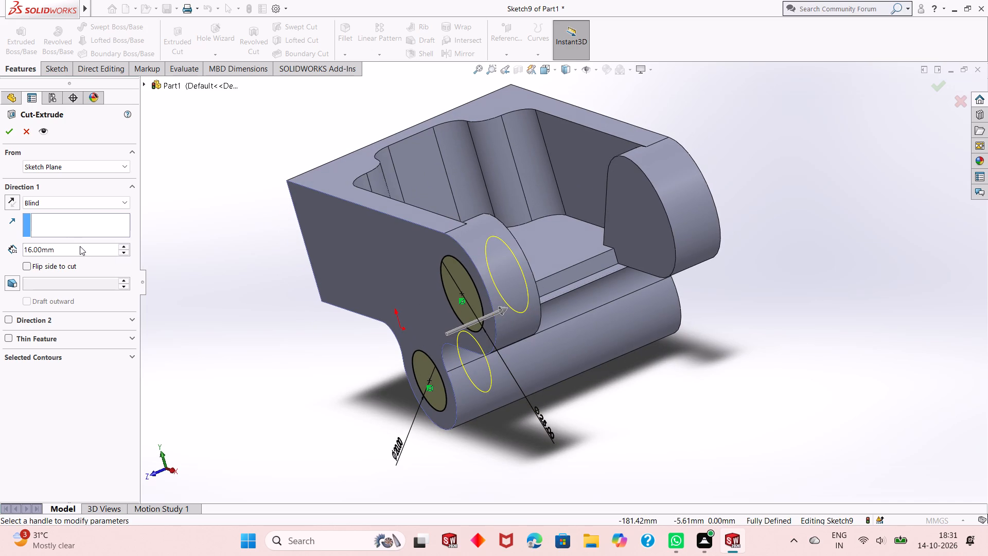
left_click(42, 204)
left_click(50, 217)
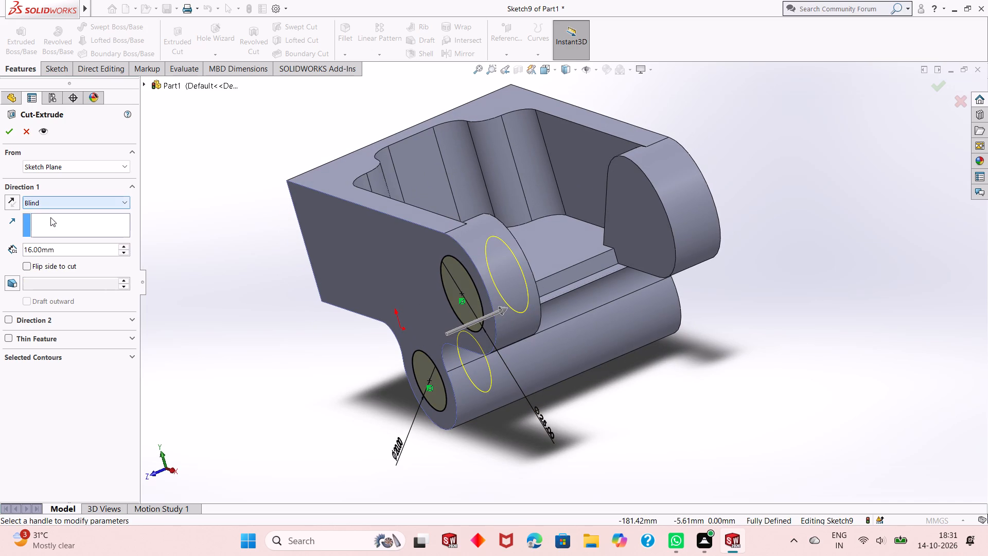
left_click(60, 206)
left_click(60, 220)
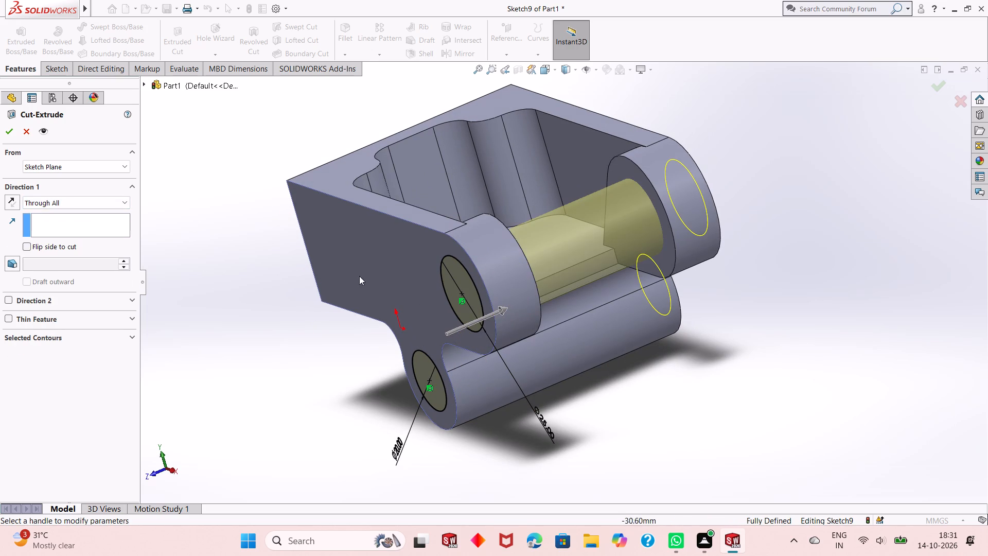
middle_click_drag(655, 370, 581, 382)
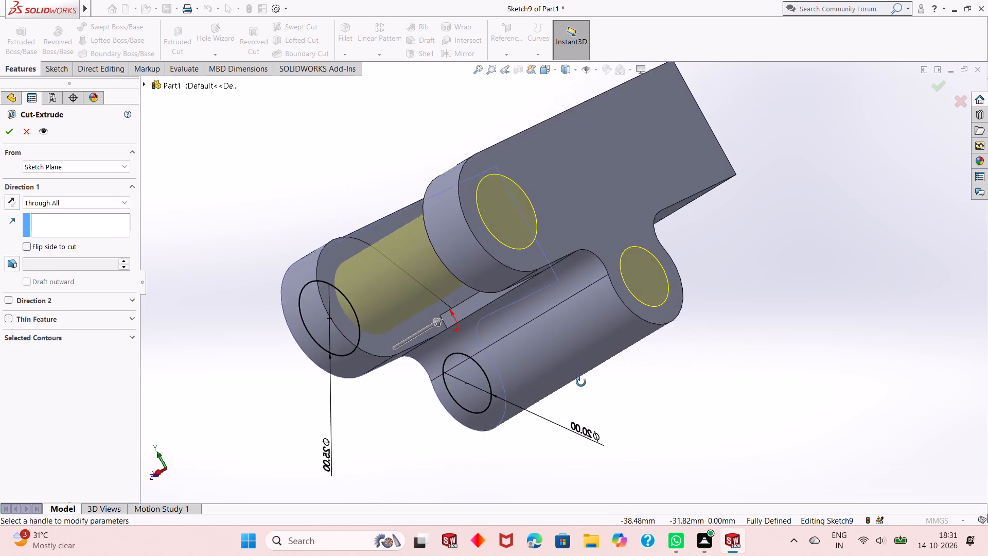
middle_click_drag(581, 382, 598, 399)
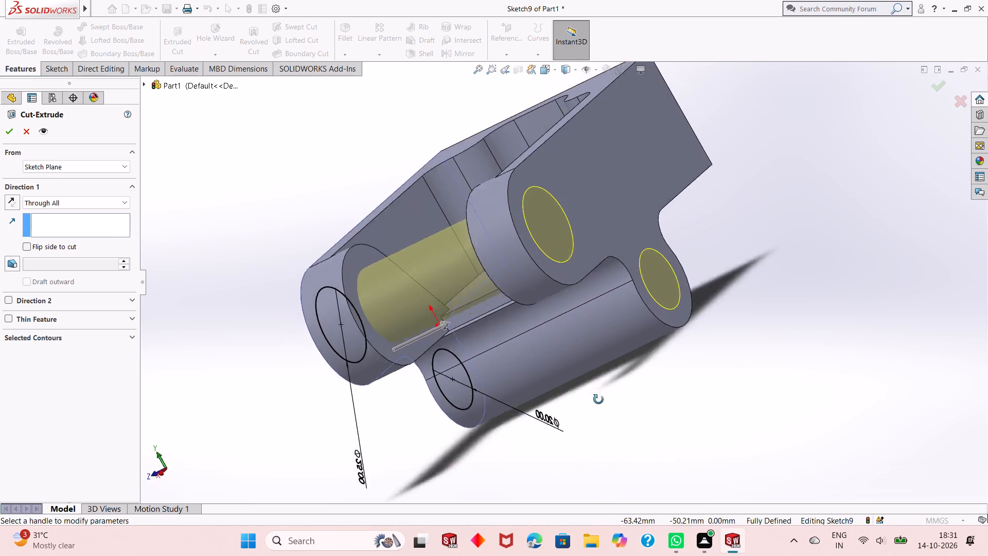
middle_click_drag(598, 399, 607, 411)
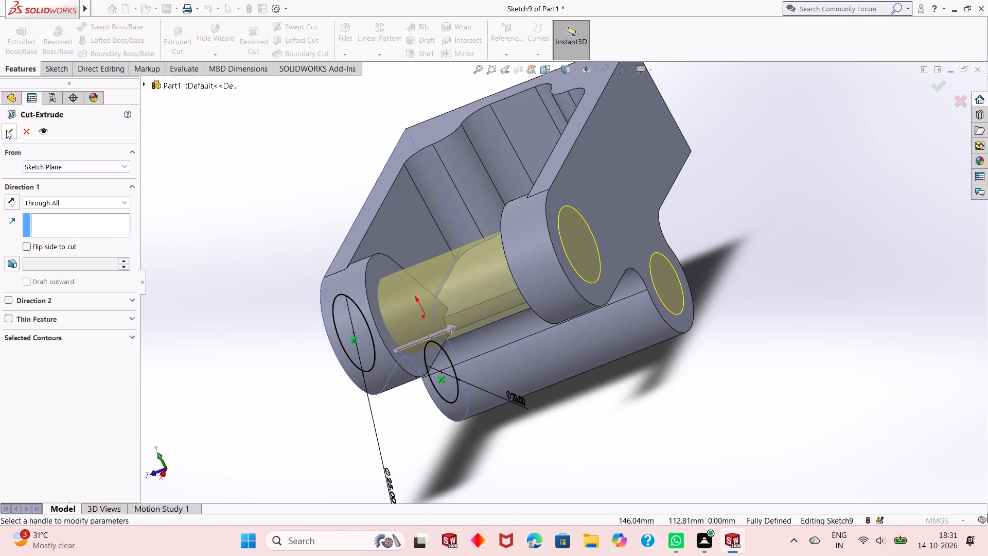
left_click(6, 130)
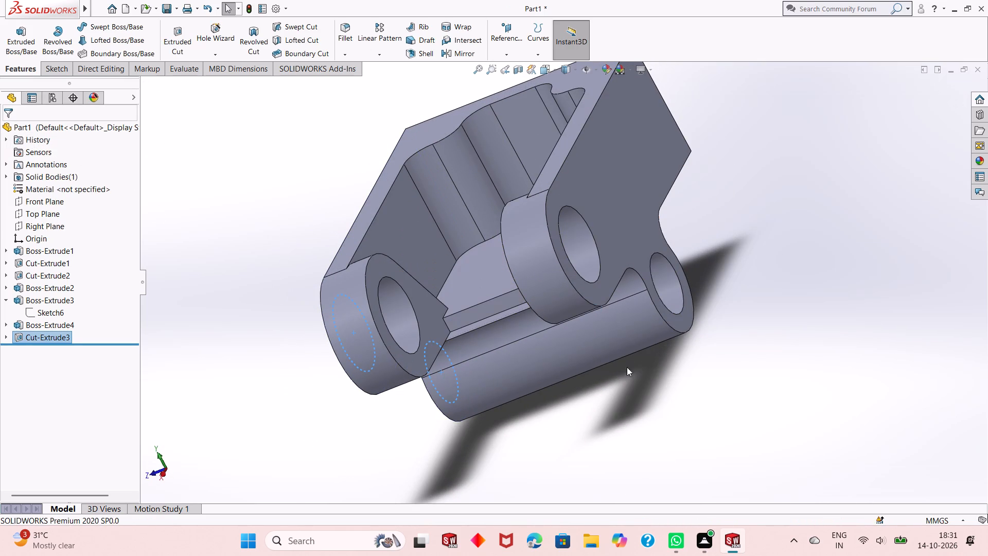
left_click(609, 403)
Inspect the holes through the rounded side-wall ends and the cylindrical boss from several angles.
middle_click_drag(536, 356, 462, 360)
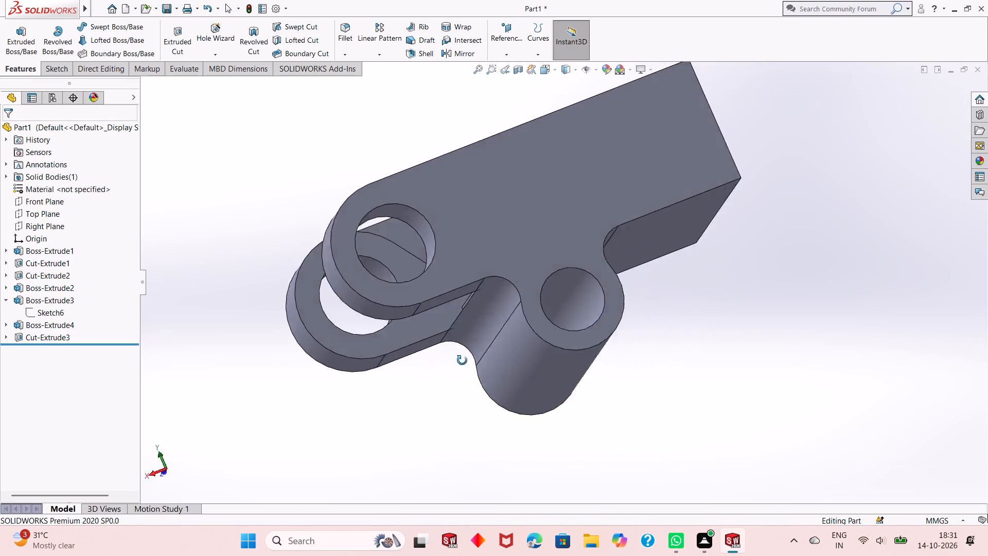
middle_click_drag(462, 360, 682, 312)
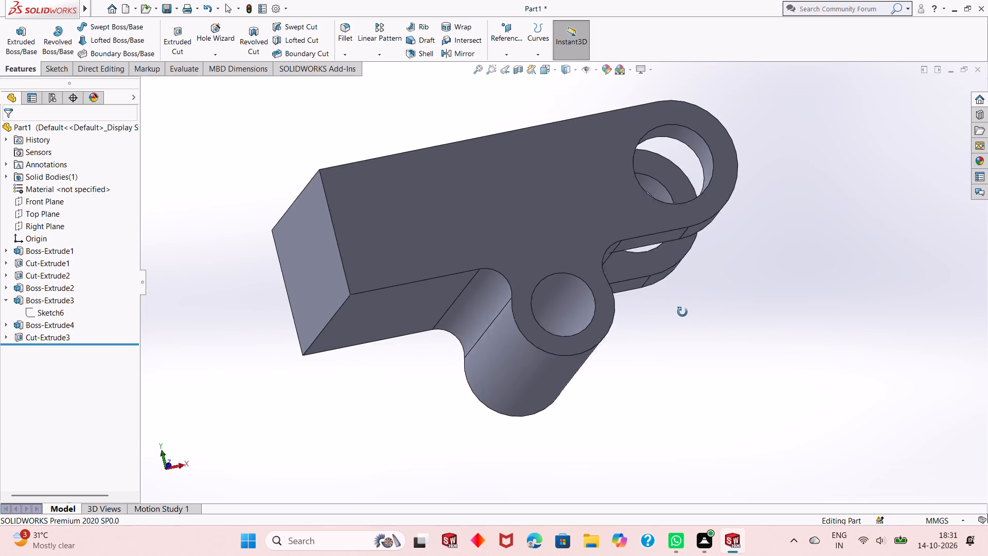
middle_click_drag(682, 312, 648, 379)
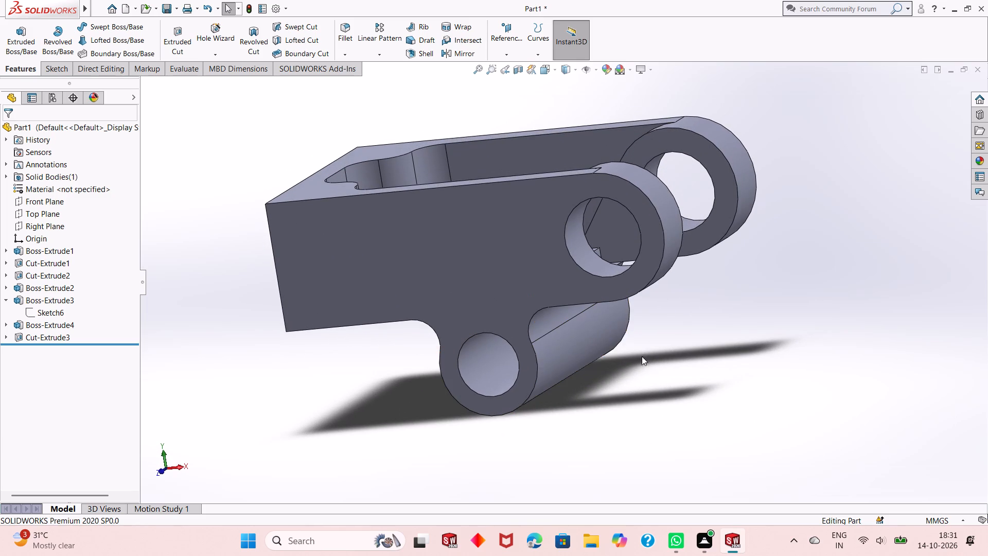
middle_click_drag(627, 392, 638, 363)
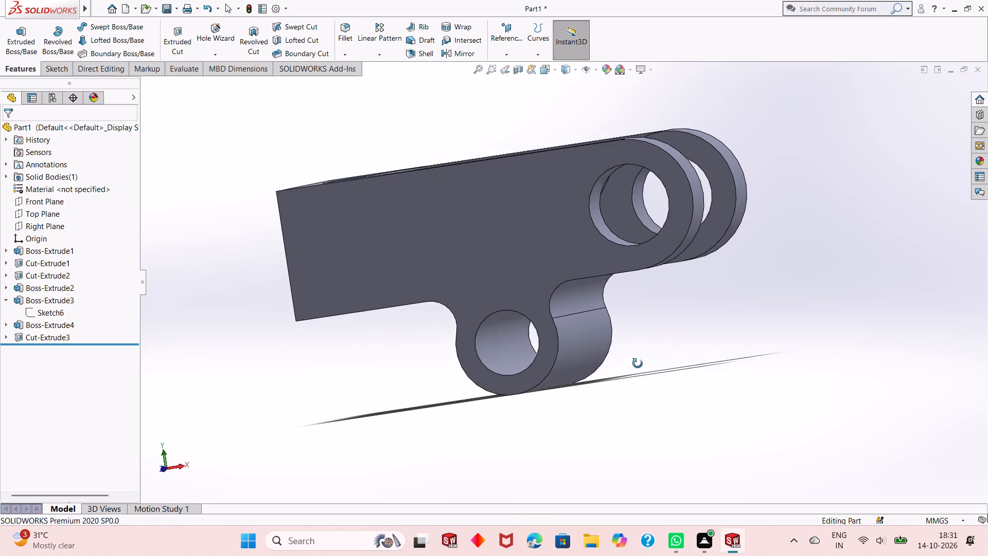
middle_click_drag(638, 363, 490, 425)
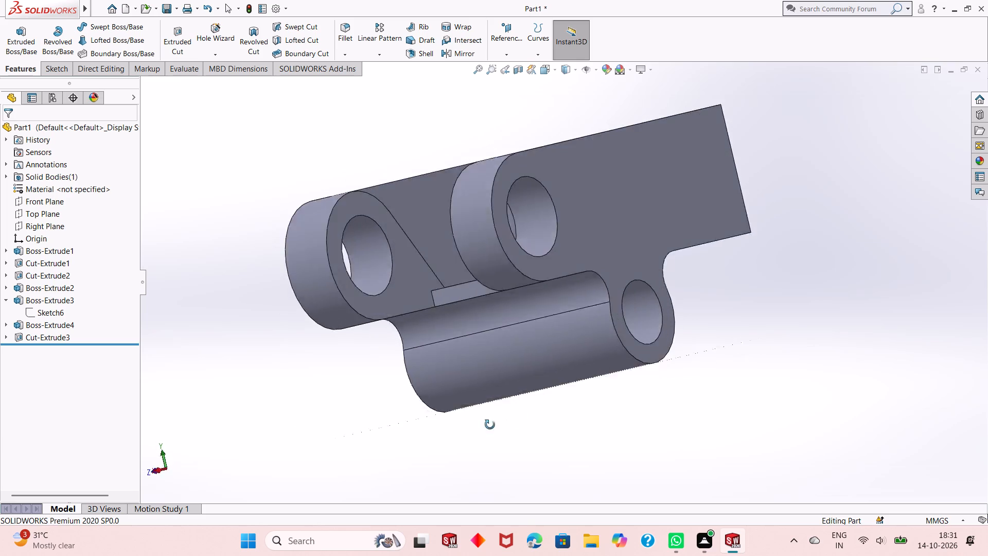
middle_click_drag(490, 425, 608, 344)
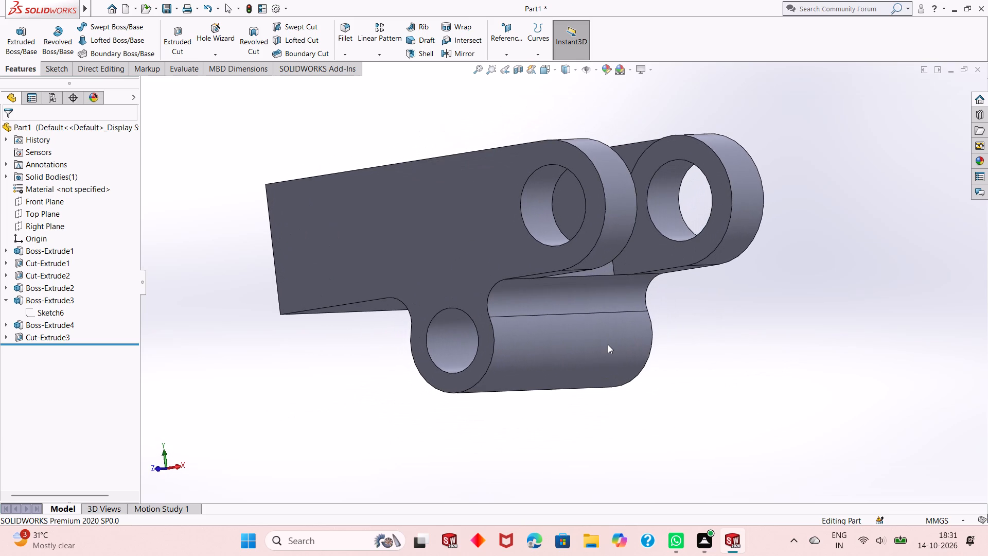
scroll(497, 208, "down", 1)
scroll(541, 364, "up", 1)
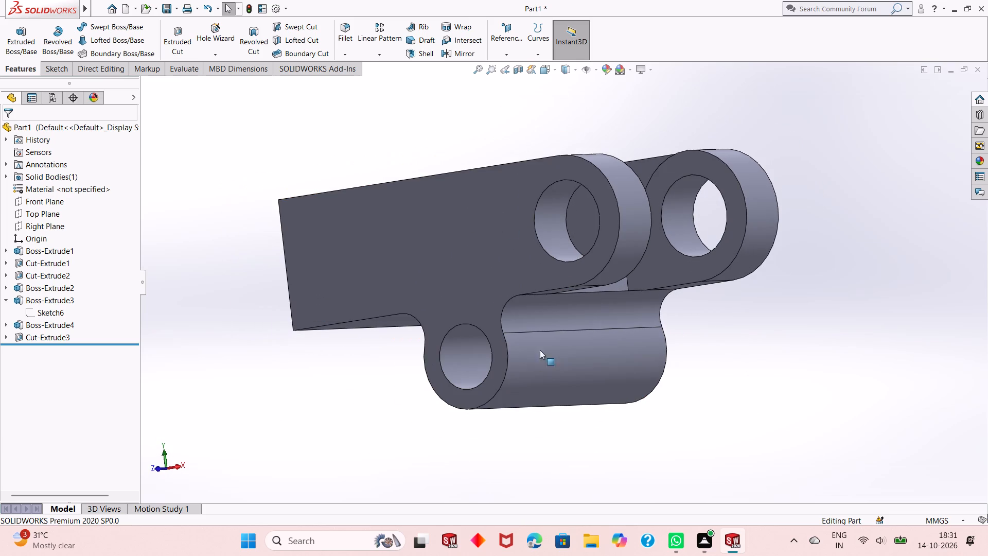
middle_click_drag(542, 344, 560, 349)
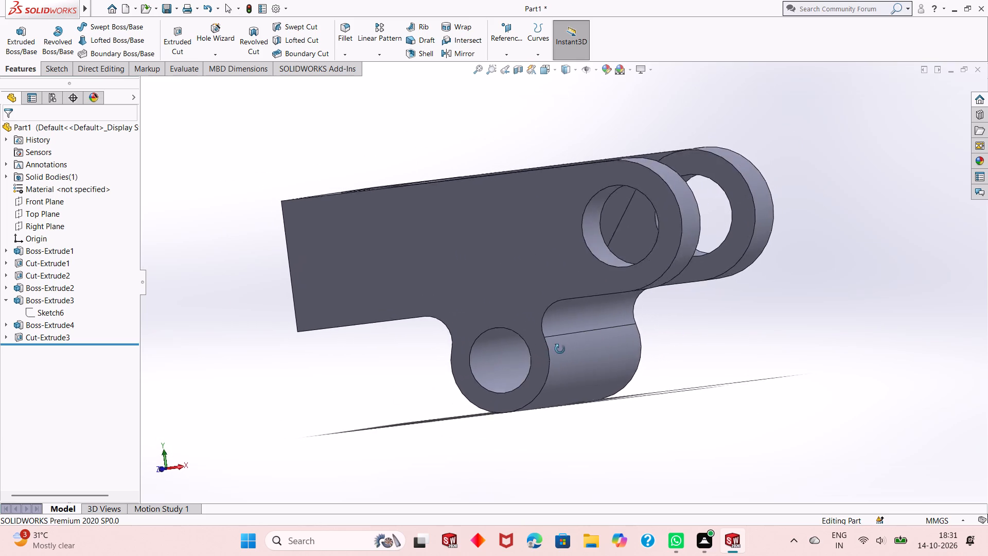
middle_click_drag(560, 349, 503, 339)
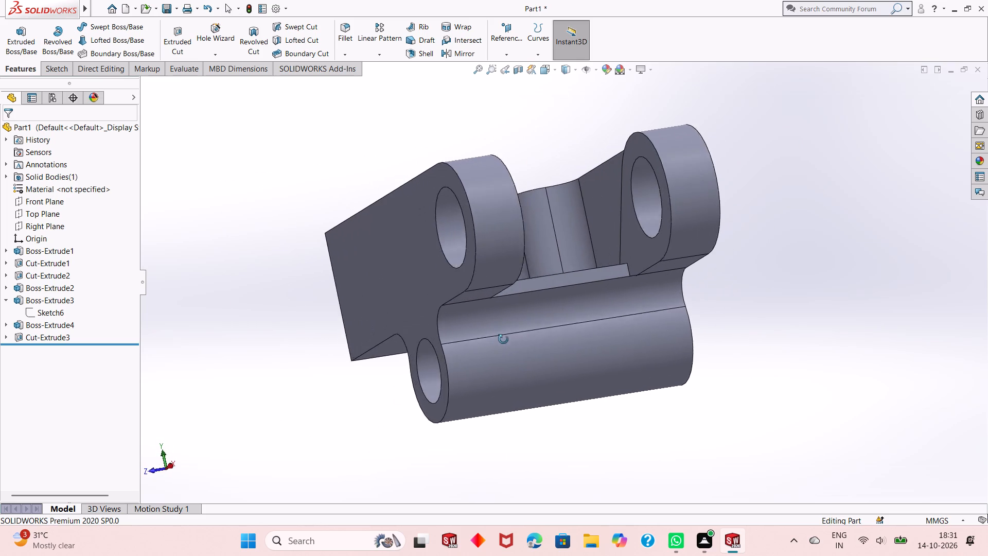
middle_click_drag(503, 339, 524, 341)
middle_click_drag(524, 342, 530, 339)
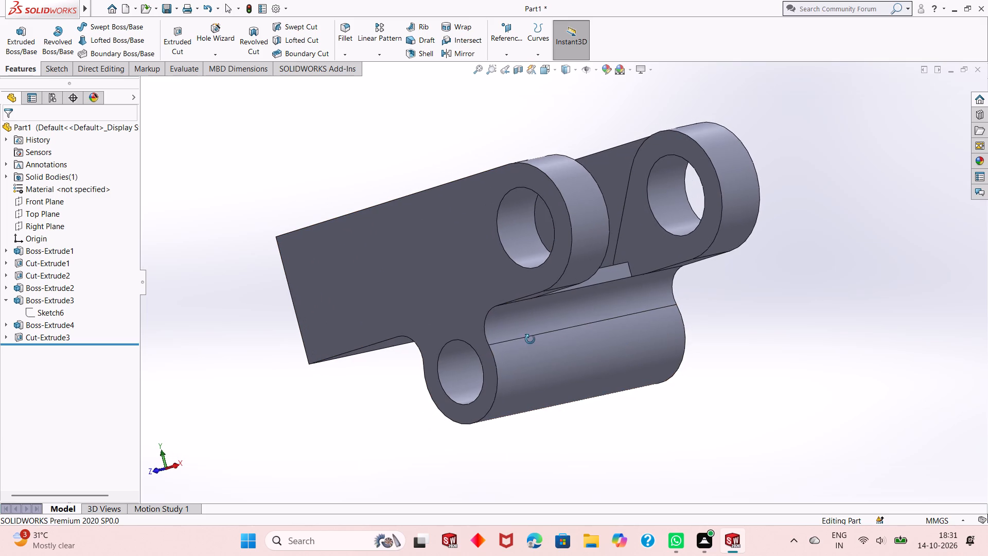
middle_click_drag(530, 339, 531, 339)
scroll(521, 306, "down", 1)
scroll(520, 319, "up", 1)
middle_click_drag(499, 246, 532, 294)
scroll(527, 291, "up", 1)
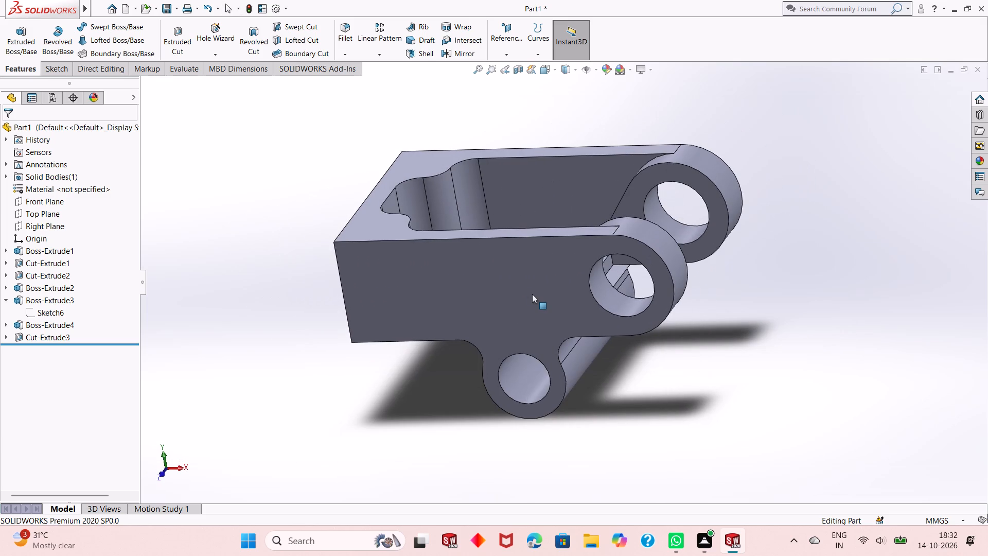
scroll(532, 294, "down", 1)
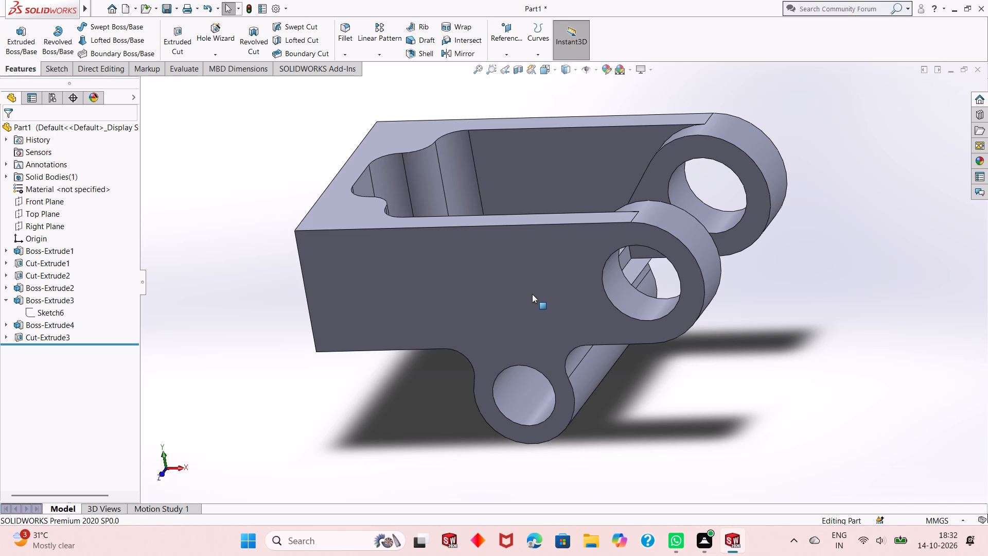
scroll(561, 356, "up", 1)
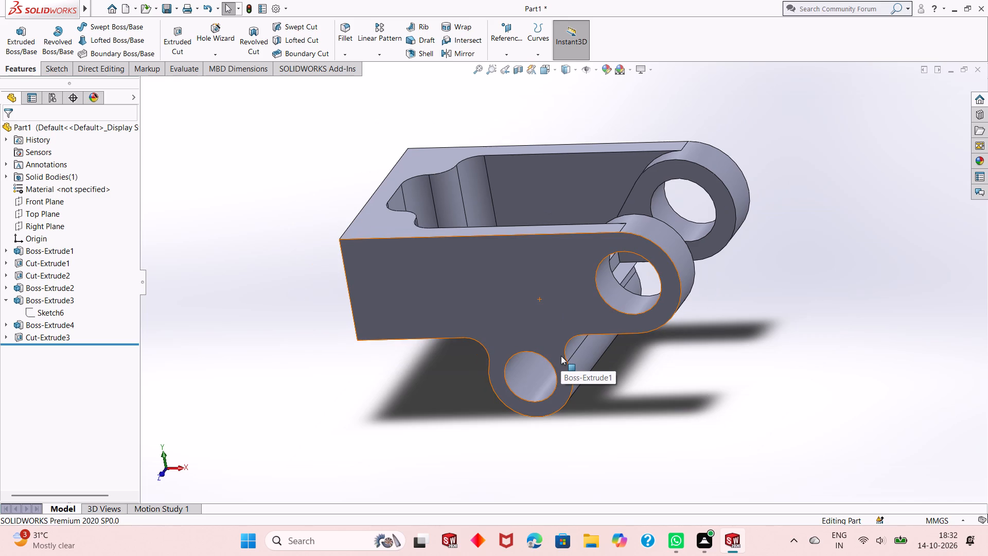
scroll(552, 241, "down", 1)
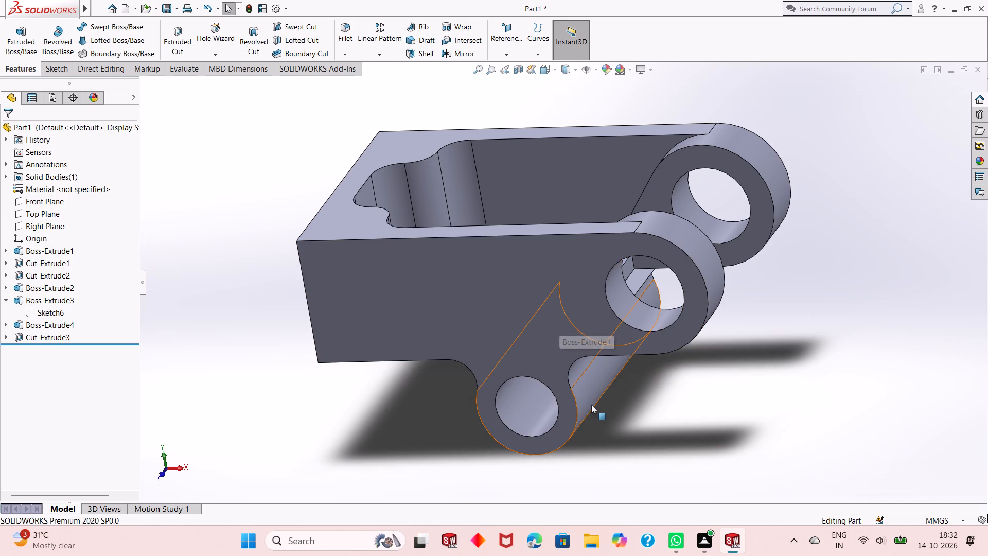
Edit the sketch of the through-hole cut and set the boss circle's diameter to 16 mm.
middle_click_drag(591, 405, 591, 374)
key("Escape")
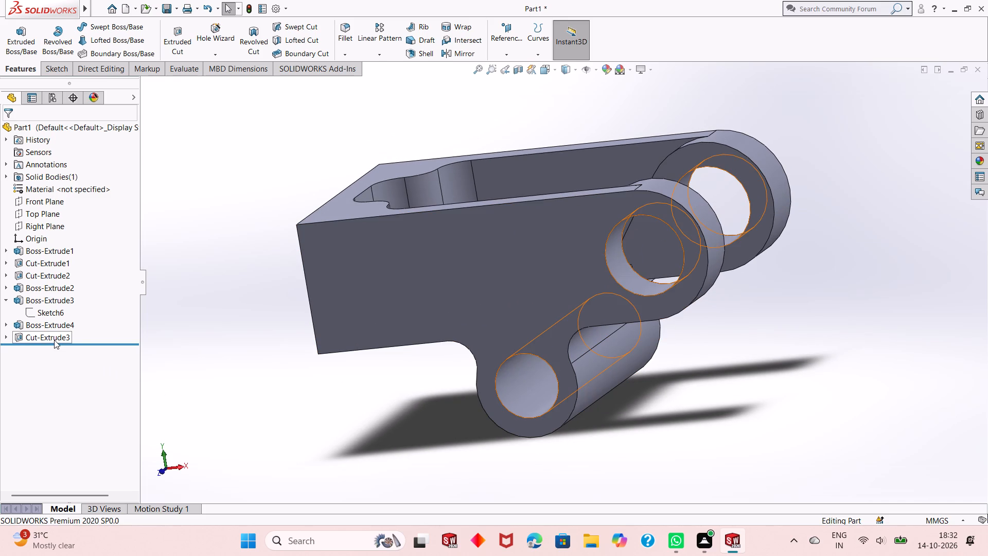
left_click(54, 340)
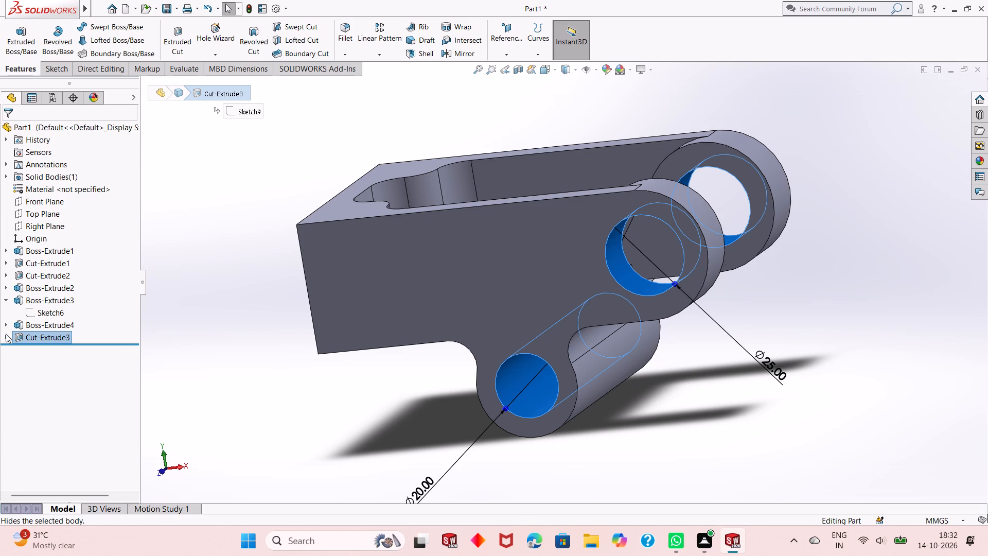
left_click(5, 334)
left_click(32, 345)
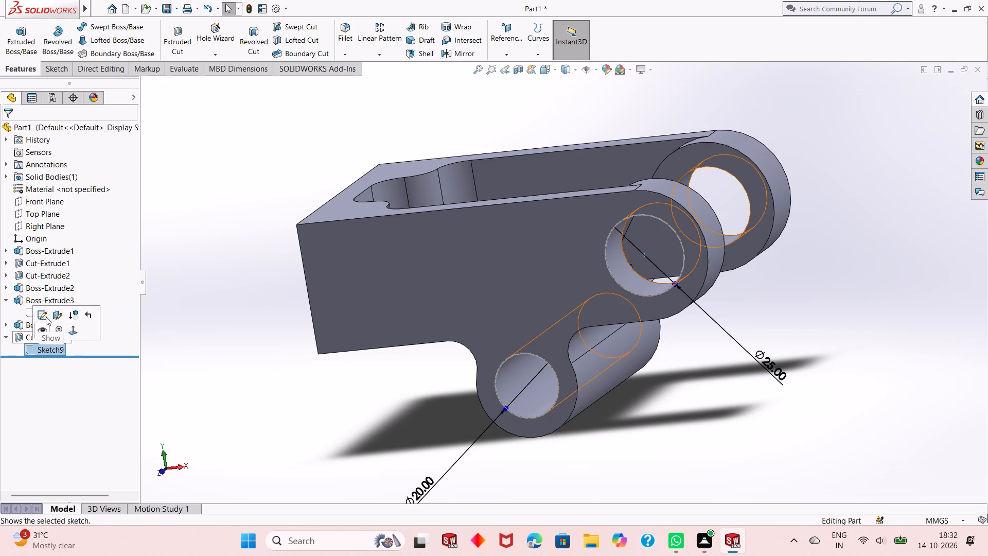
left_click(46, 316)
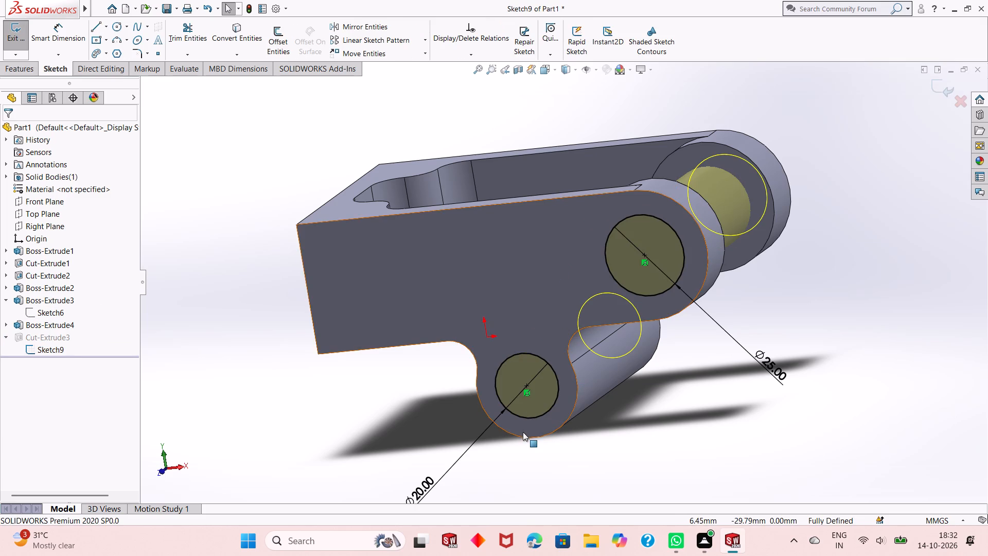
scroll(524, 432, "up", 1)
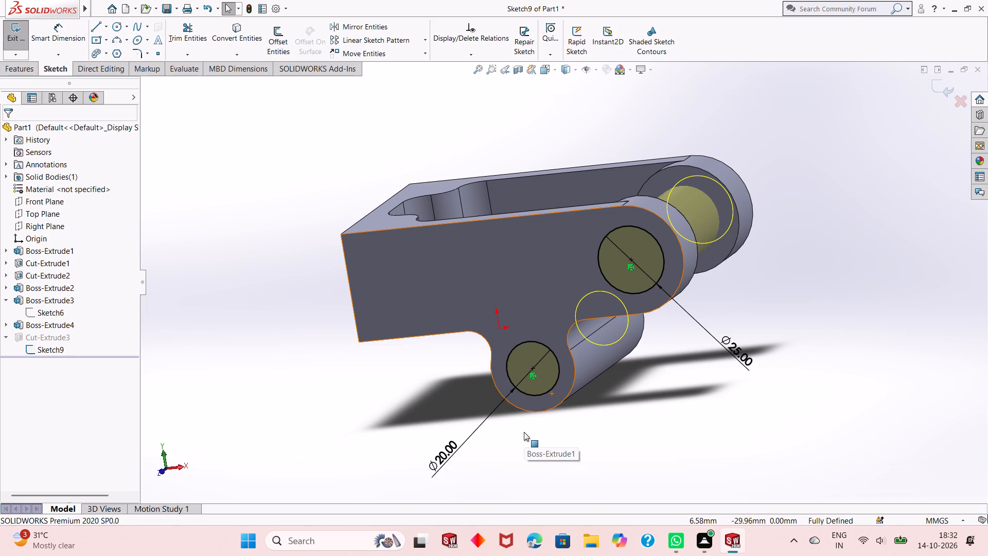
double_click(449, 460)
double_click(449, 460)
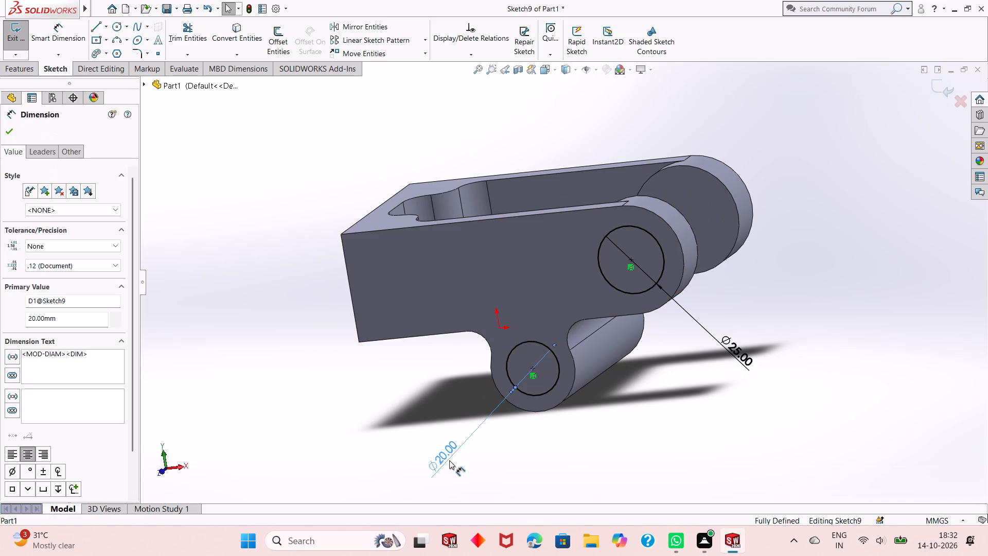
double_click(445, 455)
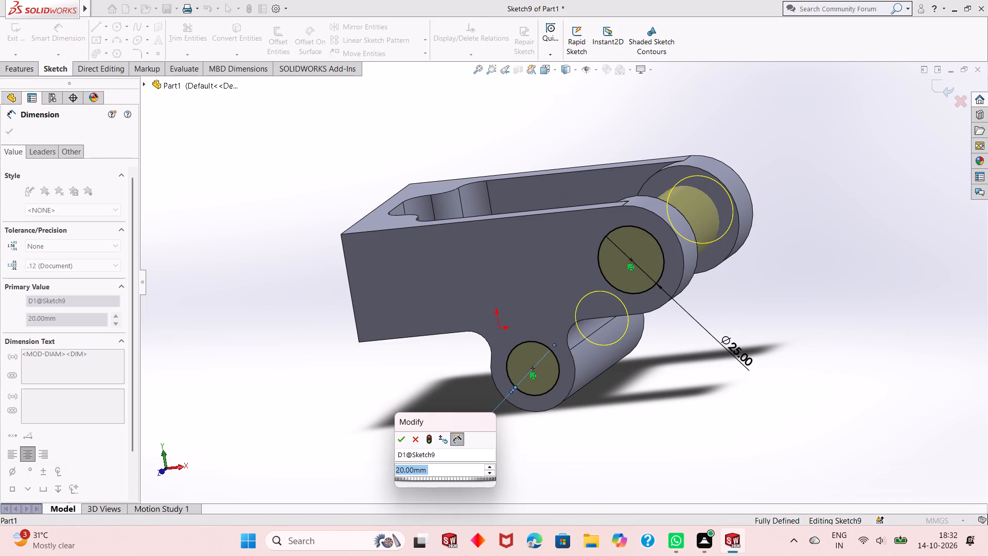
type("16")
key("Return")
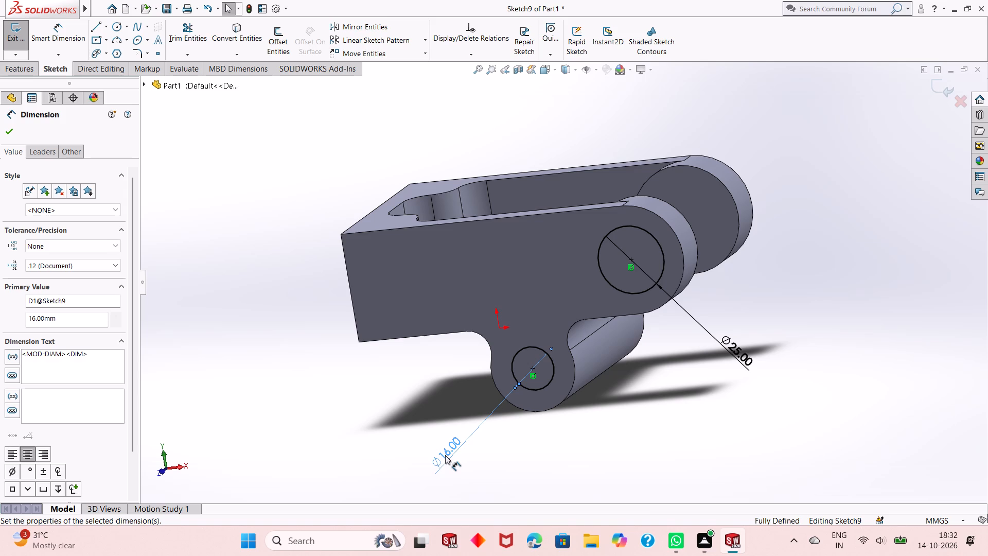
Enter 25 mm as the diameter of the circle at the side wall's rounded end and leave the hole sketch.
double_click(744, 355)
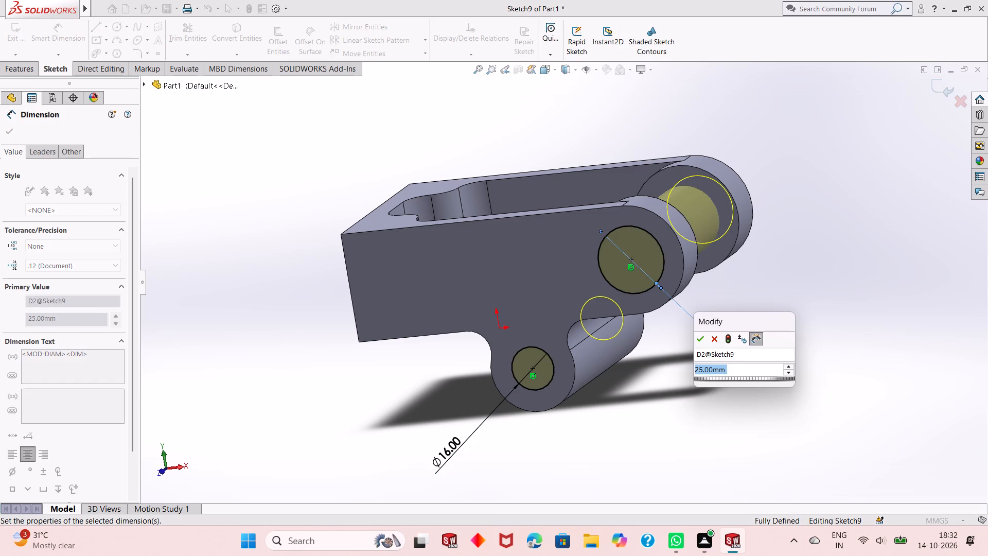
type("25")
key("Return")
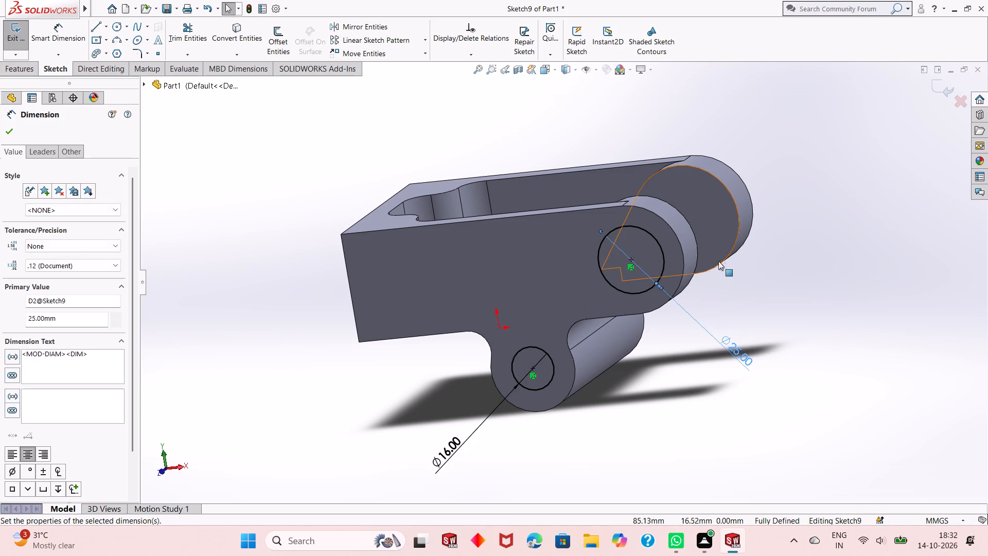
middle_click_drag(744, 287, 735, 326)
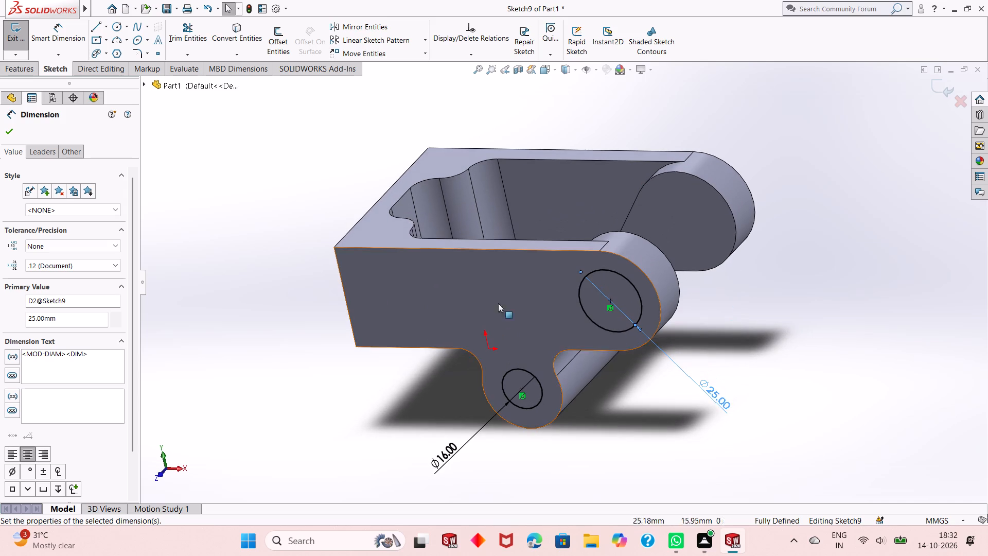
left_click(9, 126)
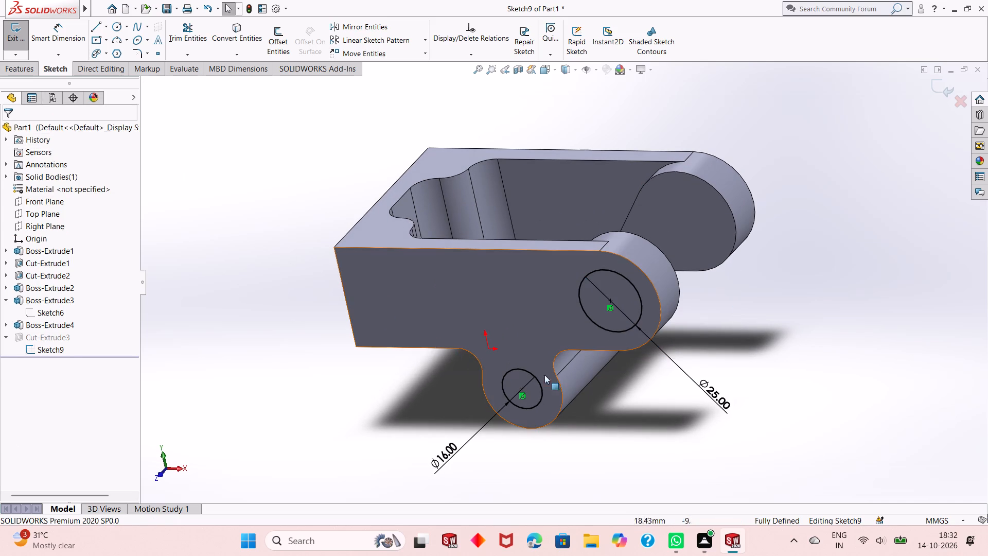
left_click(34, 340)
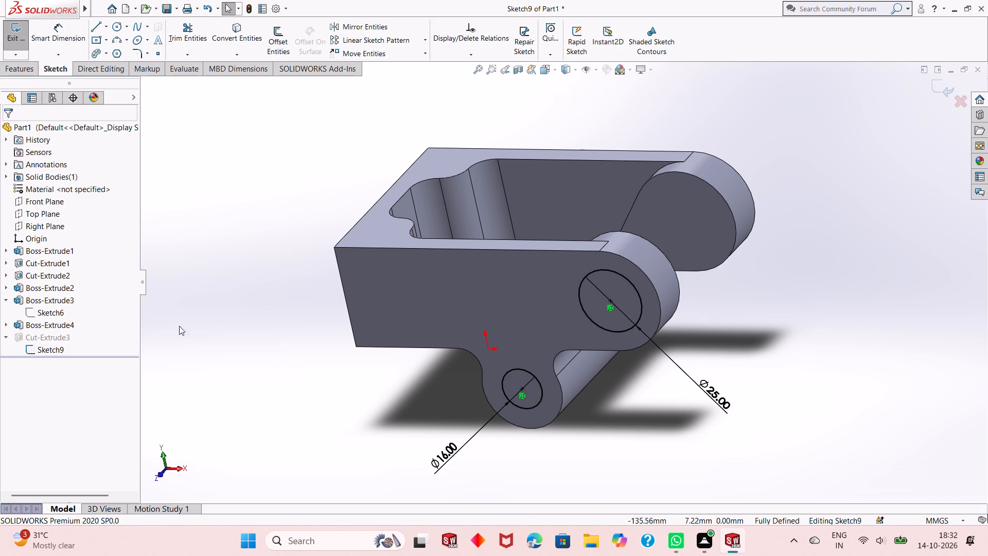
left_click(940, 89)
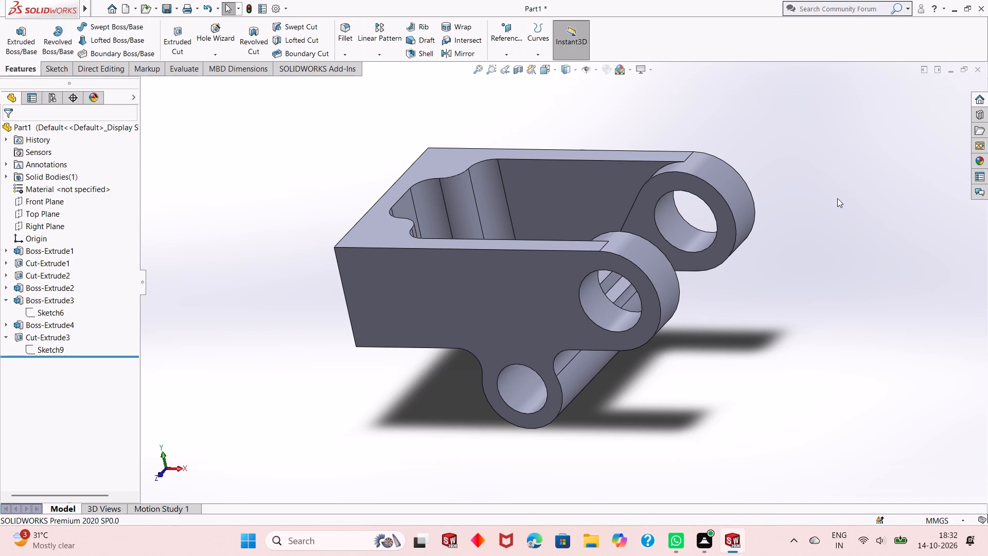
Start a sketch on the block's top face around the pocket, viewed normal to the face.
middle_click_drag(625, 392, 639, 343)
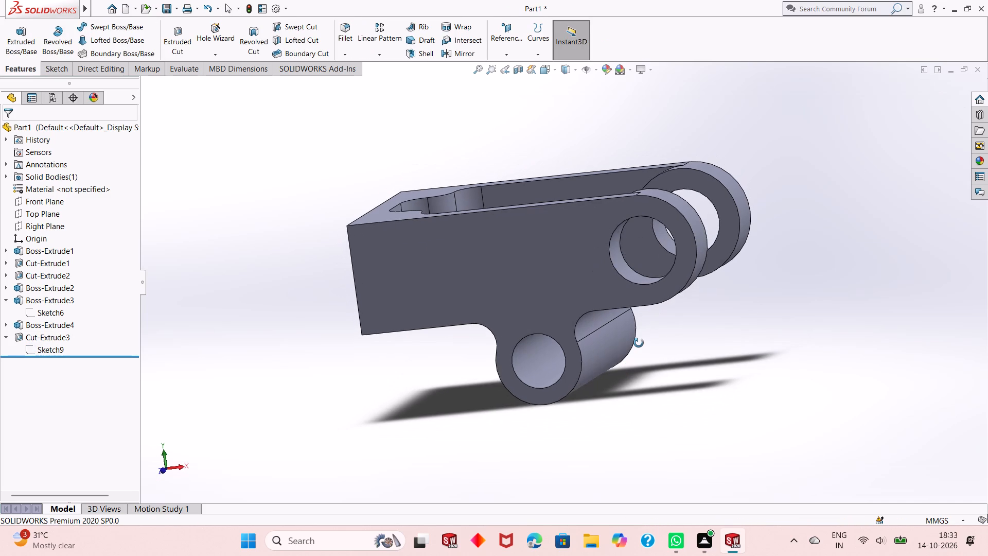
middle_click_drag(639, 343, 585, 369)
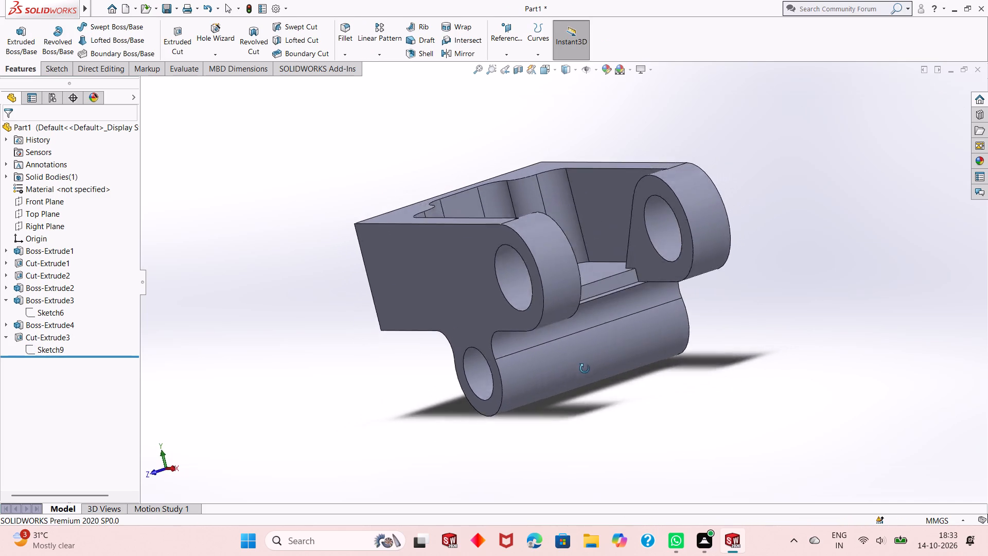
middle_click_drag(585, 369, 510, 426)
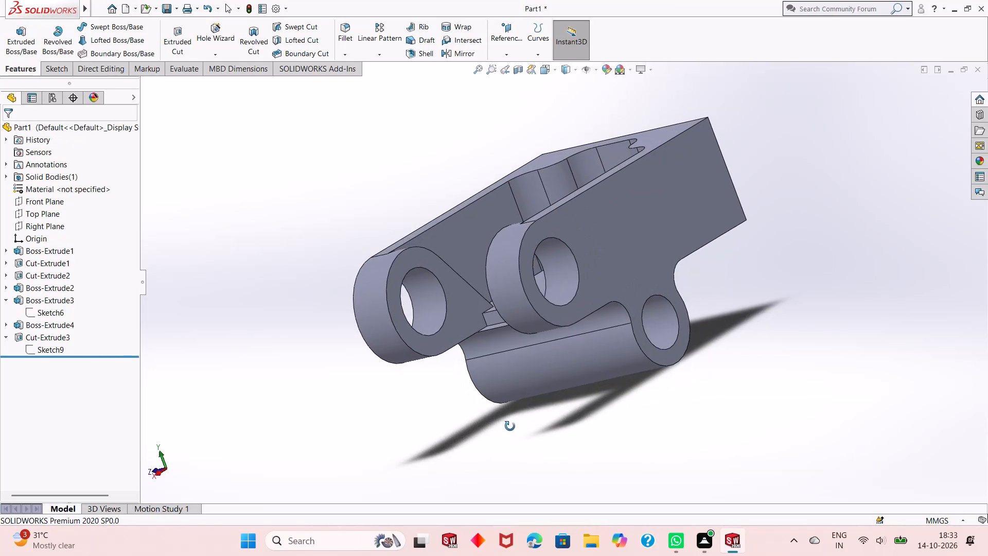
middle_click_drag(510, 426, 568, 407)
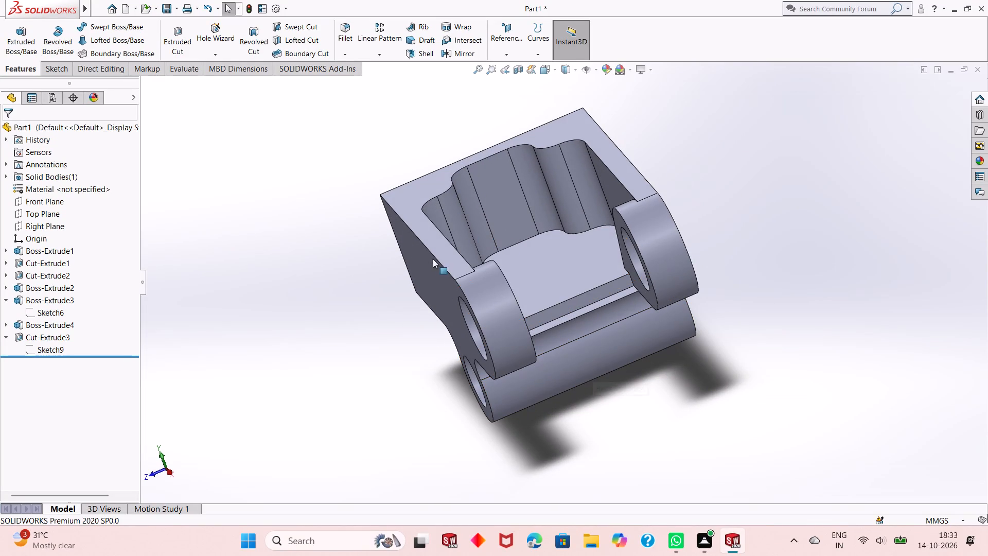
middle_click_drag(444, 260, 512, 215)
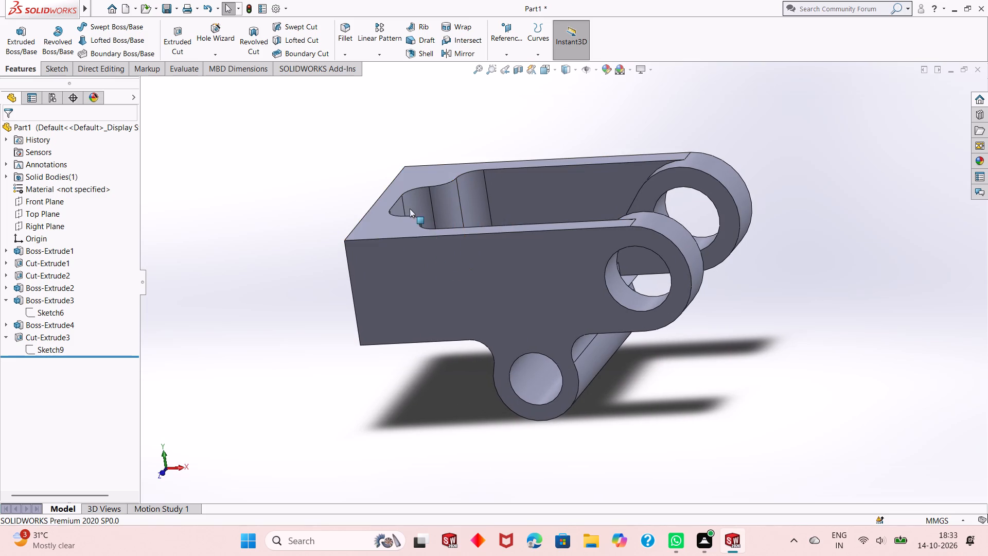
left_click(389, 228)
left_click(431, 201)
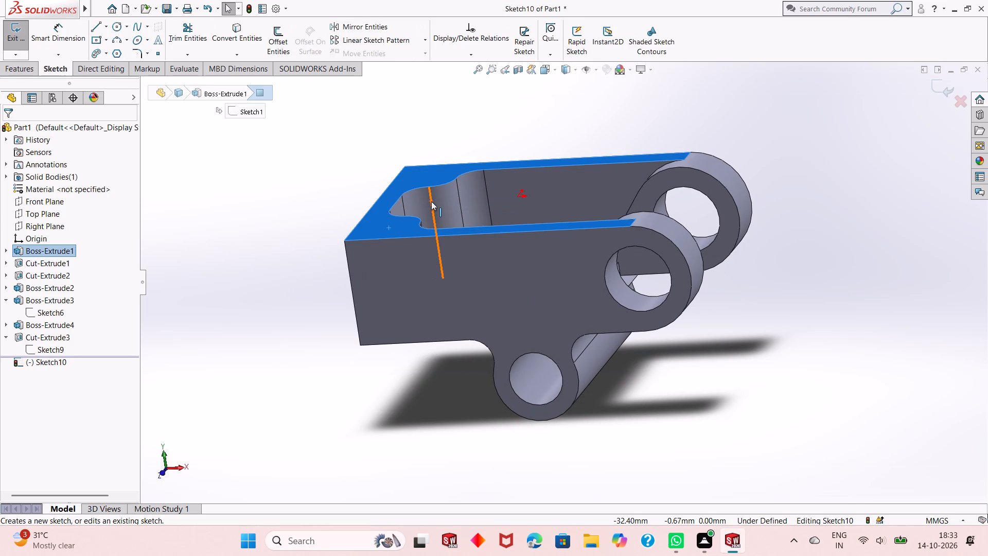
key("ctrl+8")
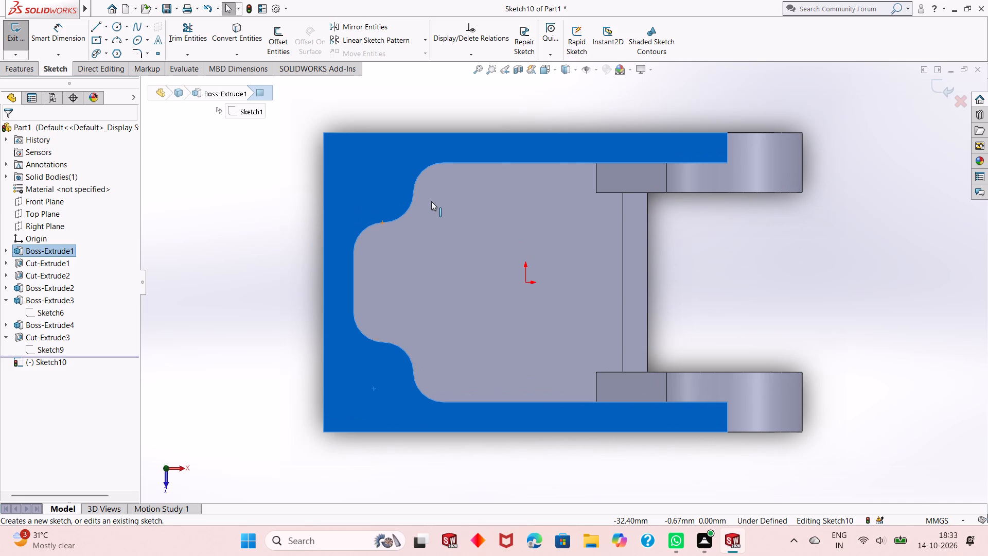
key("Escape")
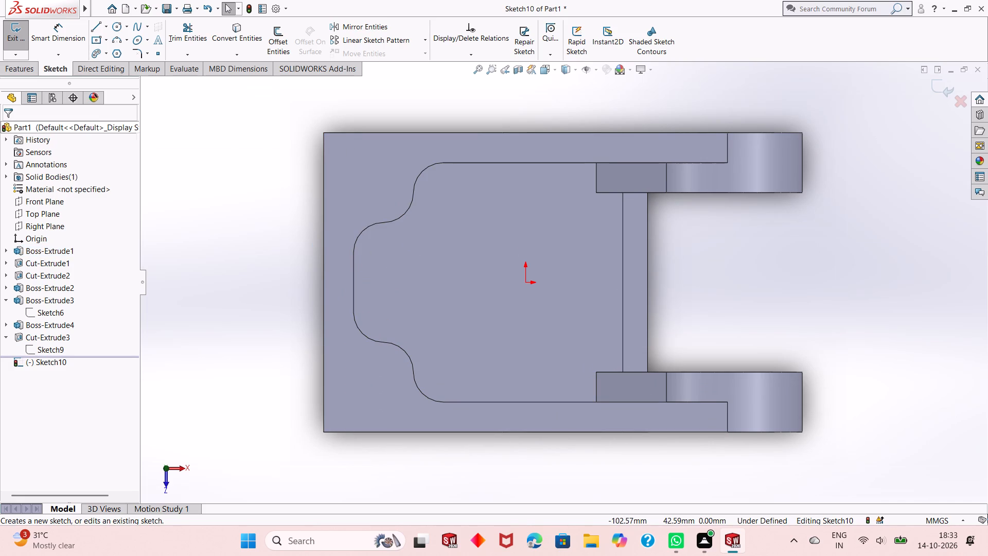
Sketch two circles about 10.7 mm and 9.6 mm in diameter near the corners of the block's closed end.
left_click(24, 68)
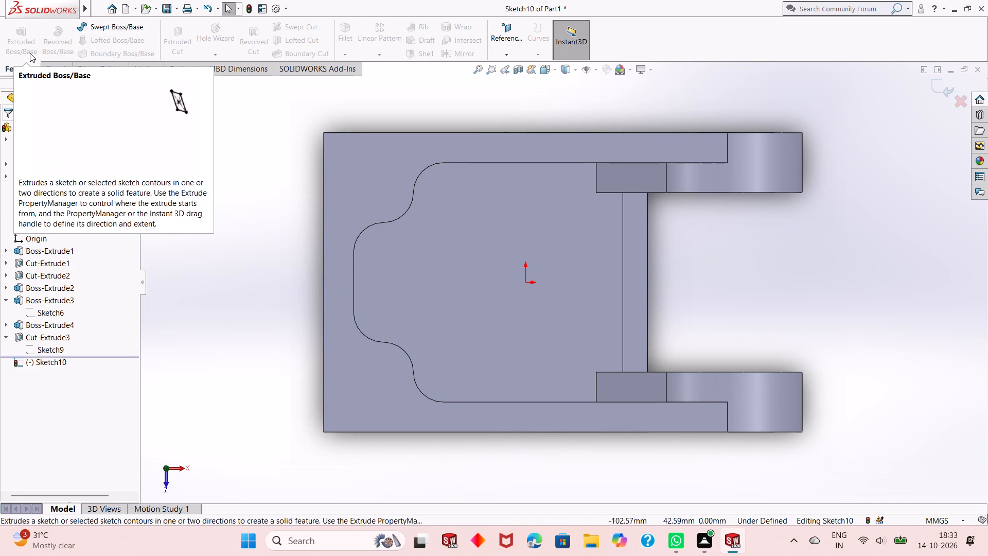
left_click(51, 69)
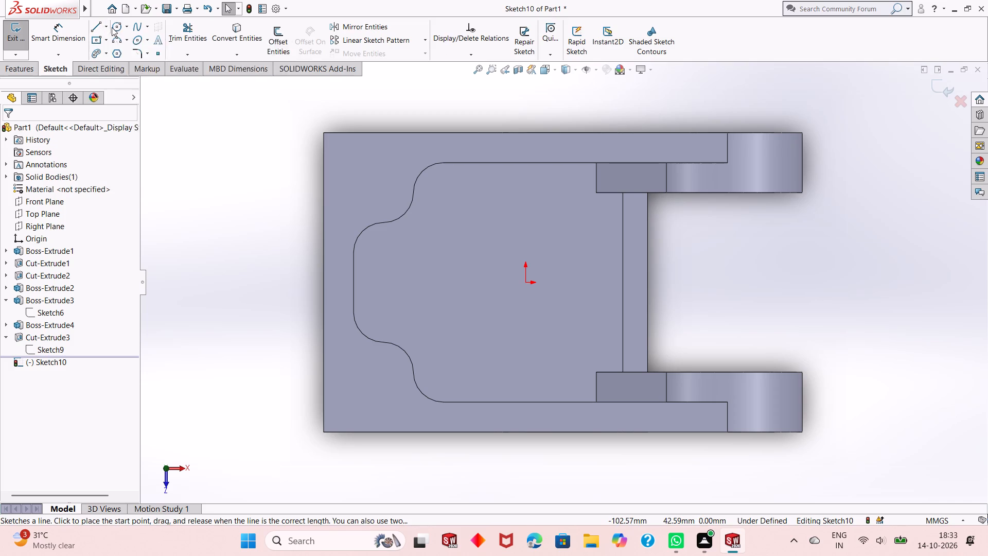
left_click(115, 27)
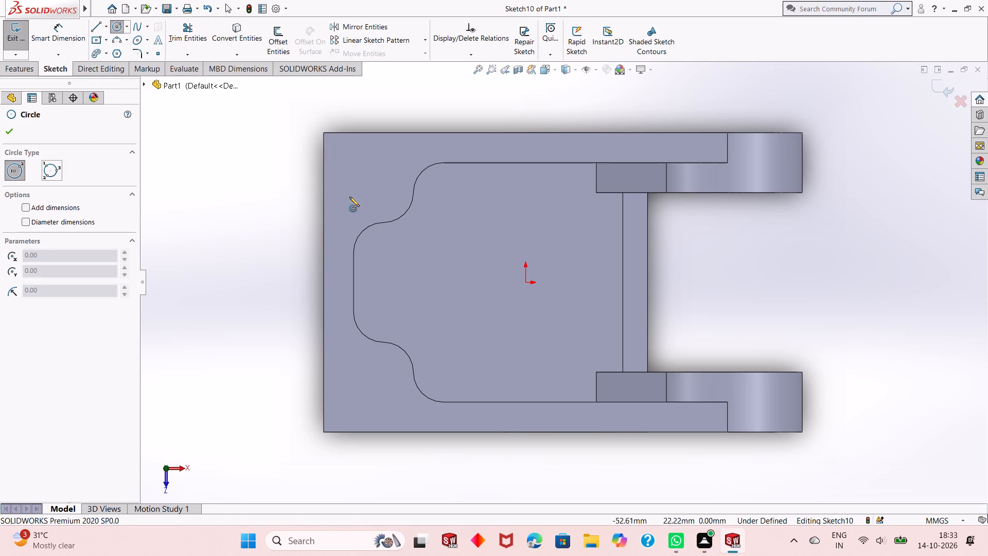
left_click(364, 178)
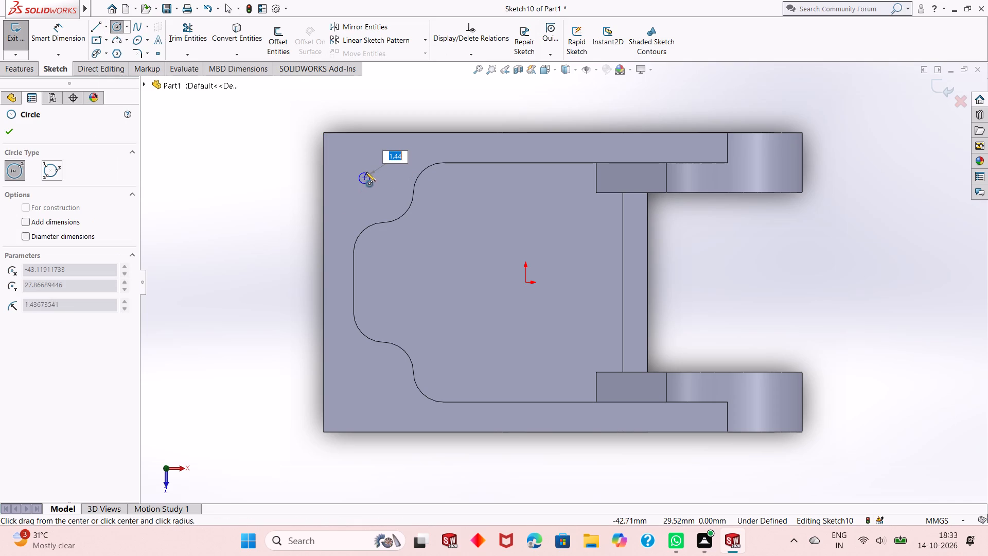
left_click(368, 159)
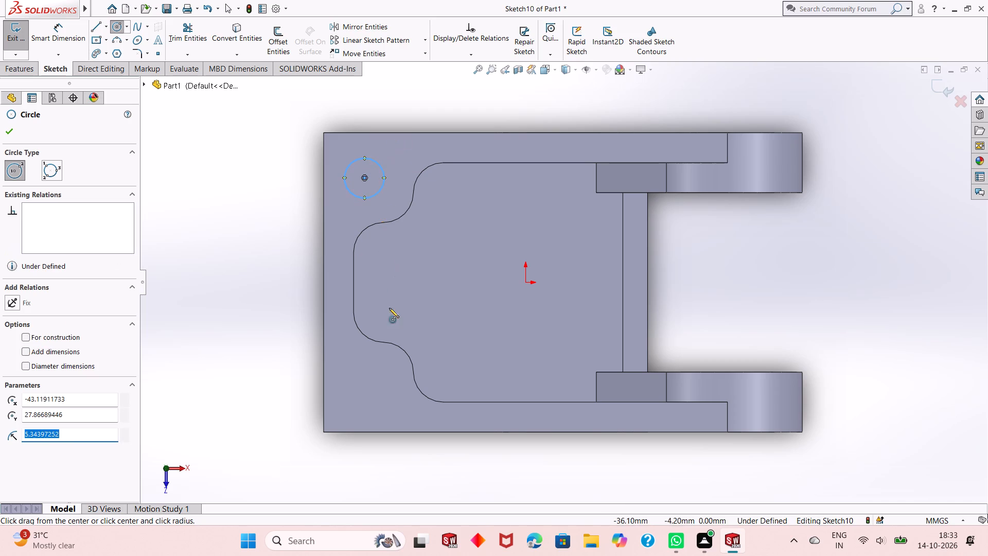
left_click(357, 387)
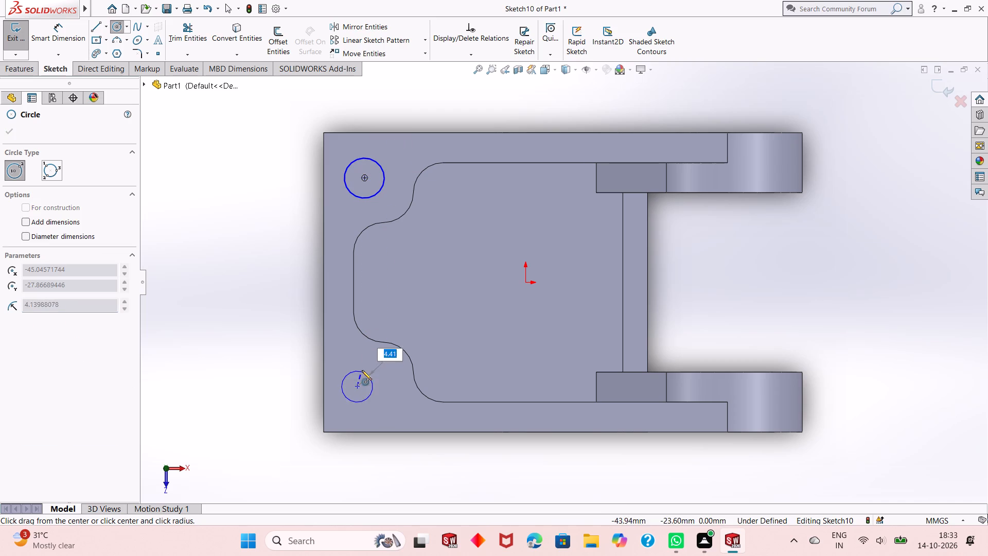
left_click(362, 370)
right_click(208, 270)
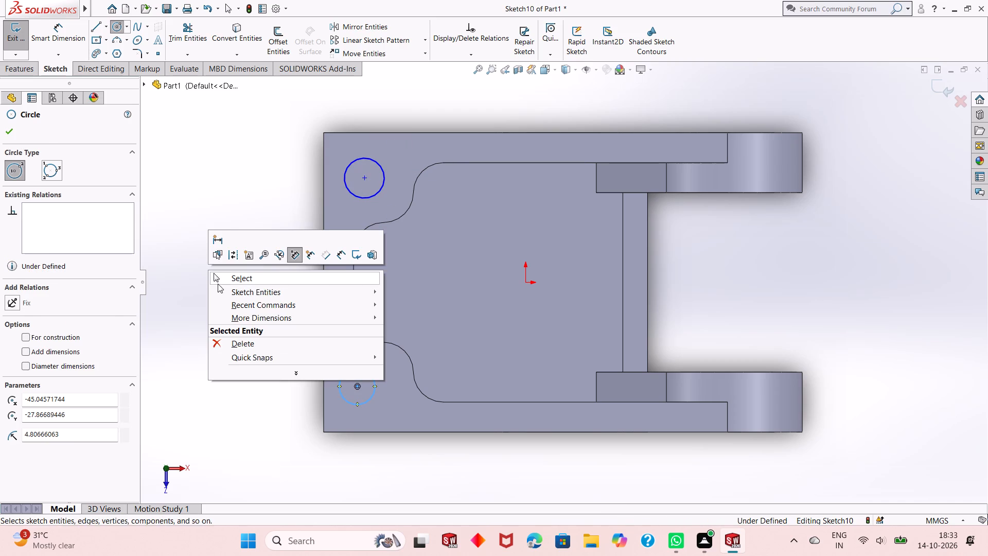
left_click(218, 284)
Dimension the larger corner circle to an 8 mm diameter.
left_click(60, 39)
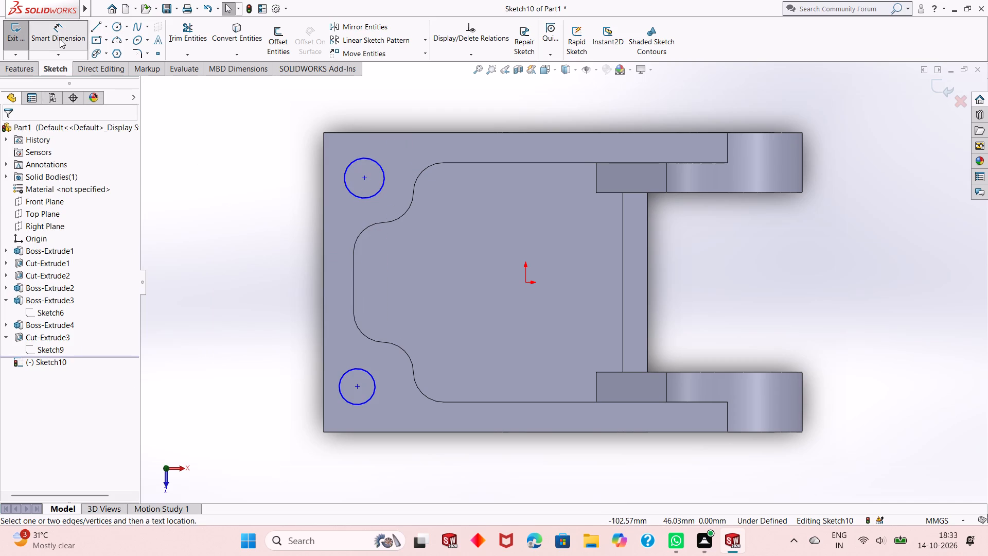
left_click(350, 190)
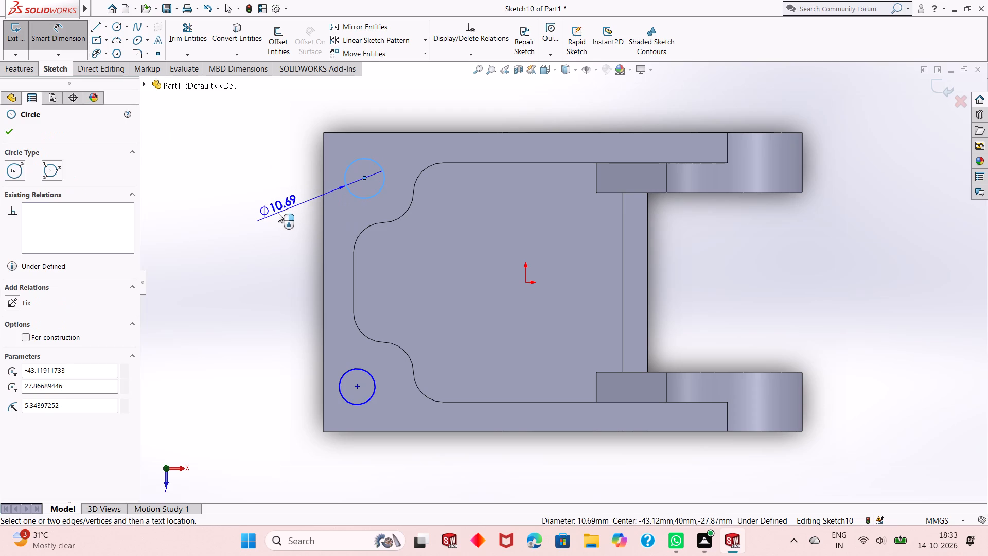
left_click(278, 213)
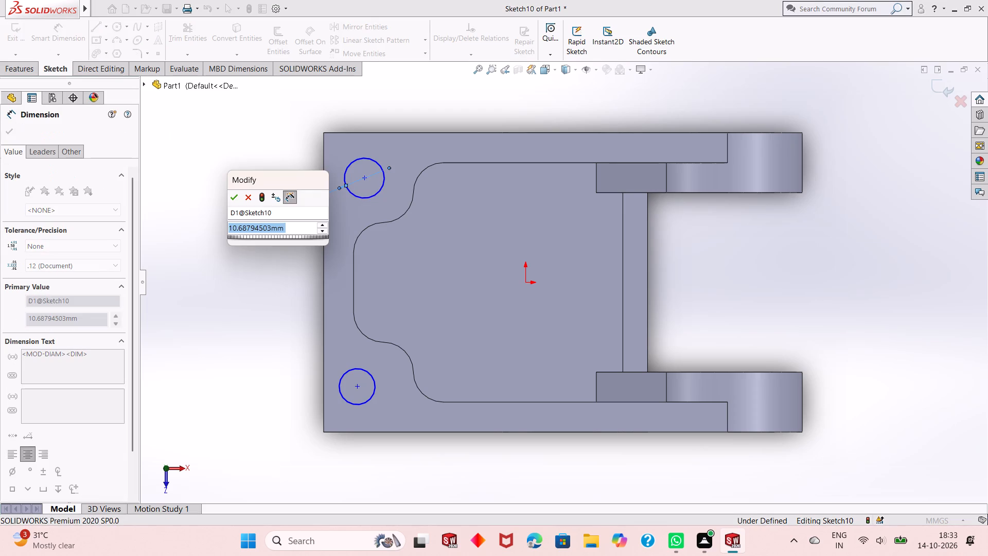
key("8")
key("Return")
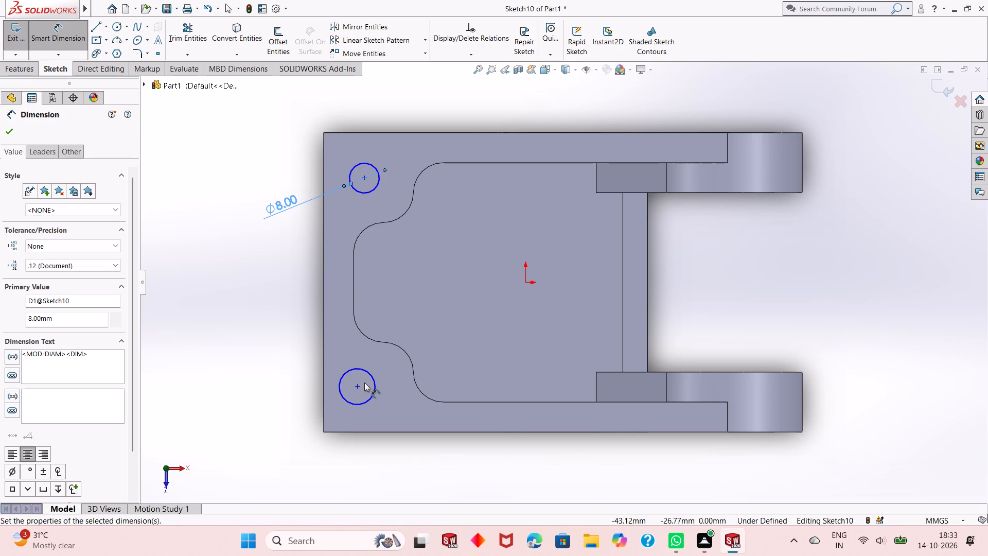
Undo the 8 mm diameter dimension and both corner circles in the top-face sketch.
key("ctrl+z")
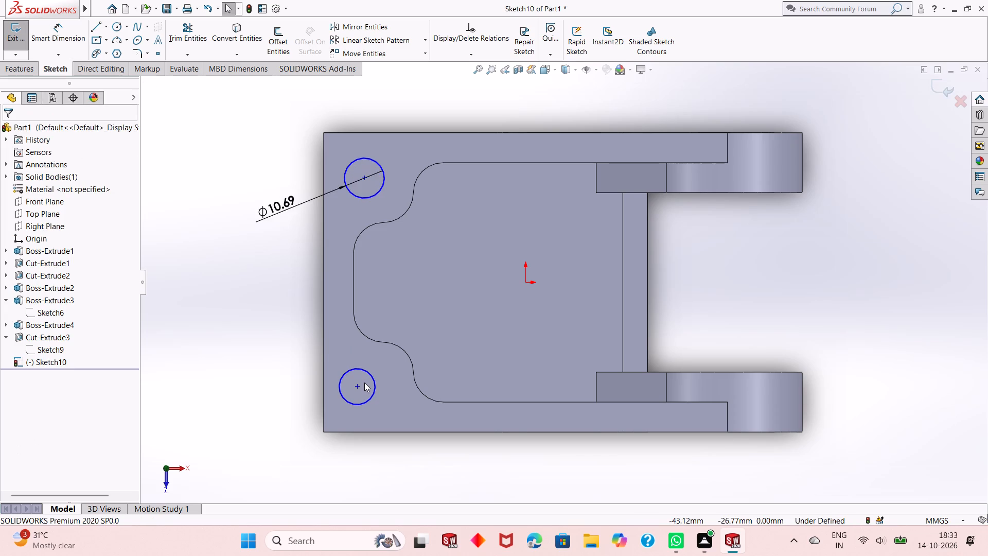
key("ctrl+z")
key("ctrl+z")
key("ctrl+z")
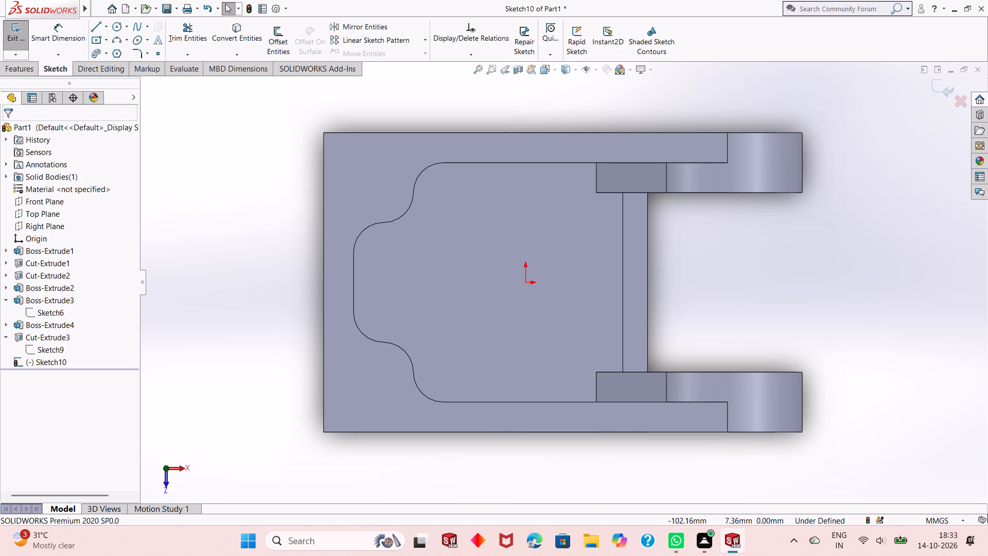
Sketch two circles about 10.5 mm and 9.5 mm in diameter, centred on the pocket's convex corner arcs at the closed end.
left_click(116, 25)
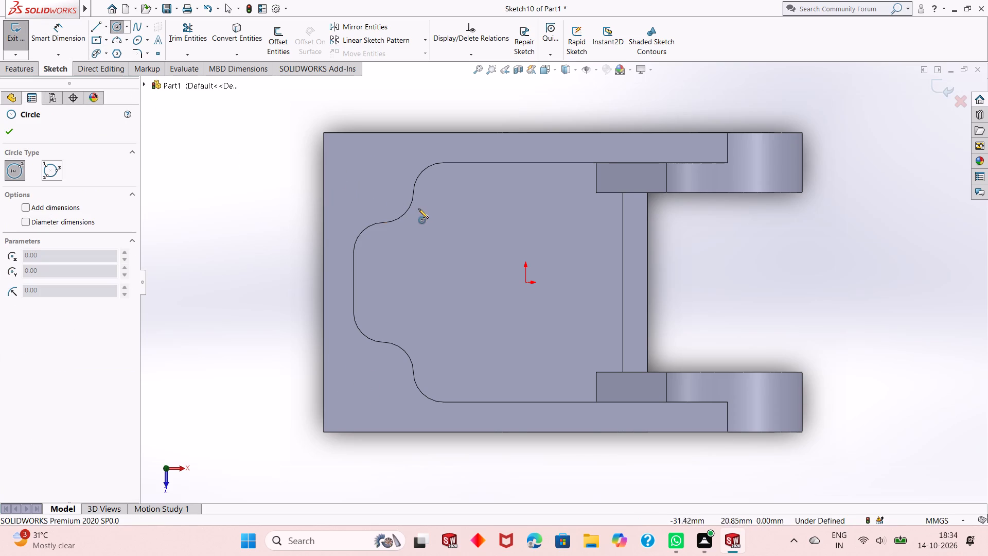
left_click(384, 191)
left_click(384, 173)
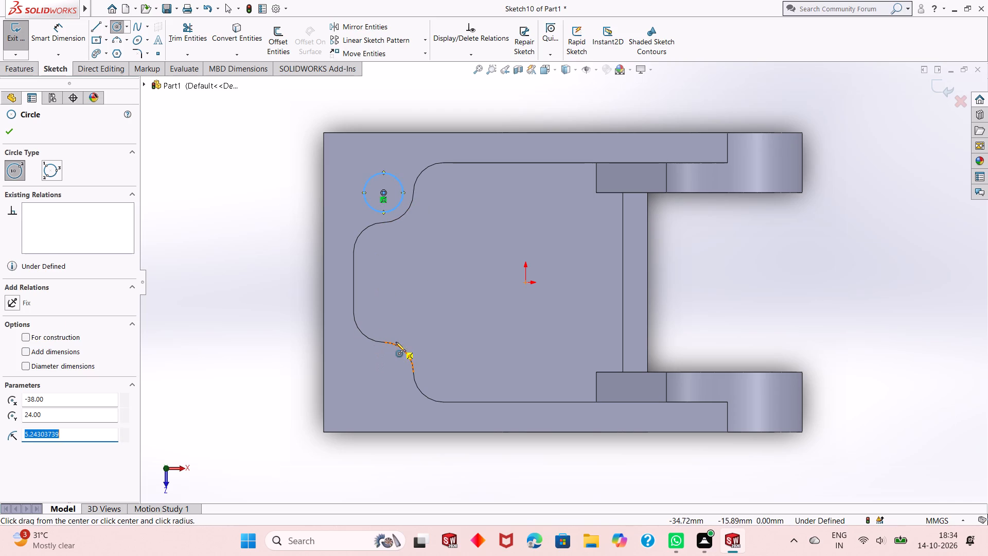
left_click(384, 371)
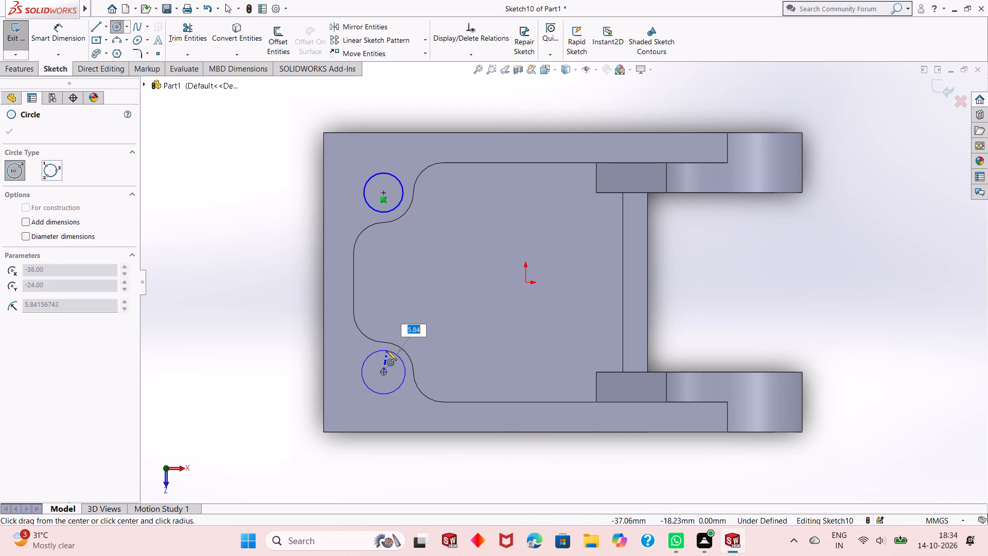
left_click(387, 355)
right_click(206, 248)
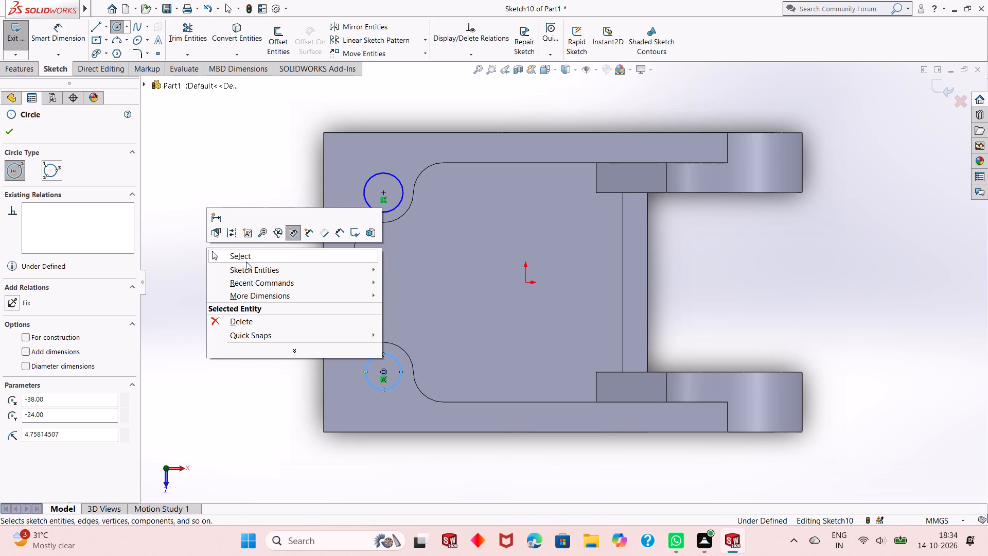
left_click(247, 259)
Dimension both corner circles to an 8 mm diameter.
left_click(40, 36)
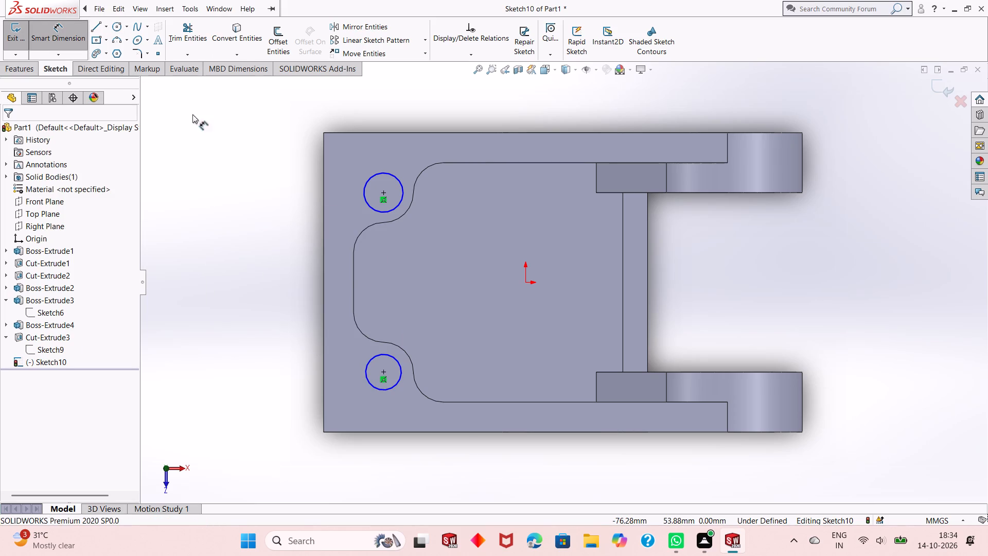
left_click(378, 210)
left_click_drag(251, 216, 251, 222)
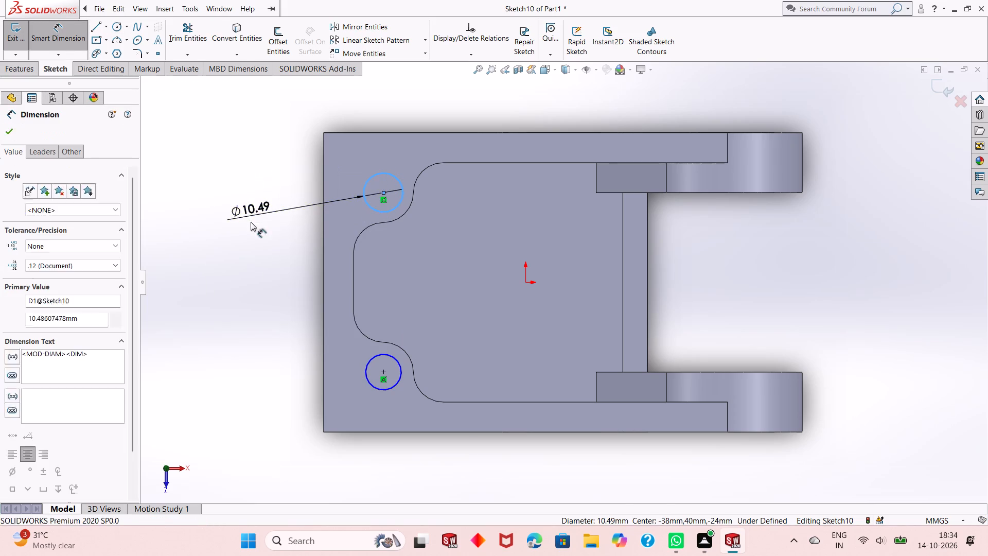
key("8")
key("Return")
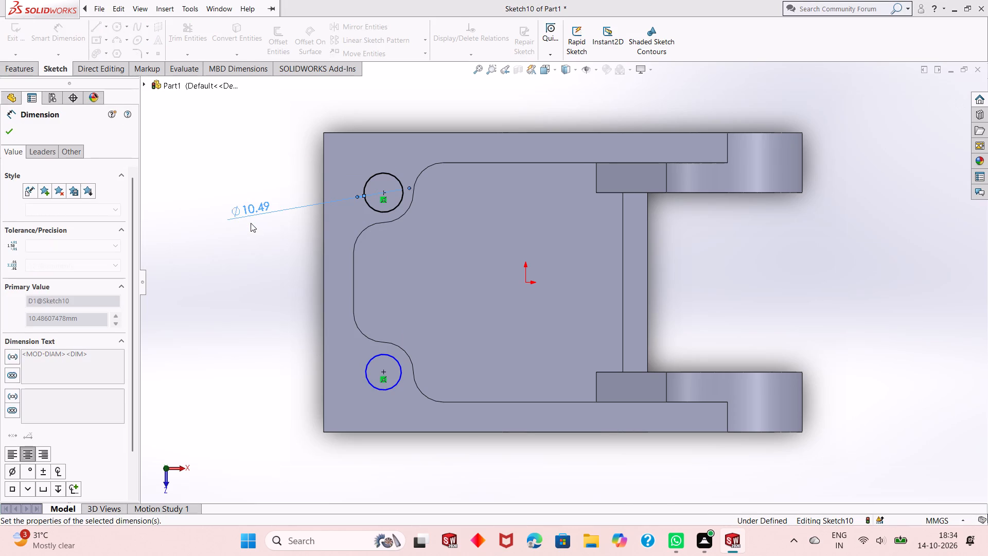
left_click(372, 387)
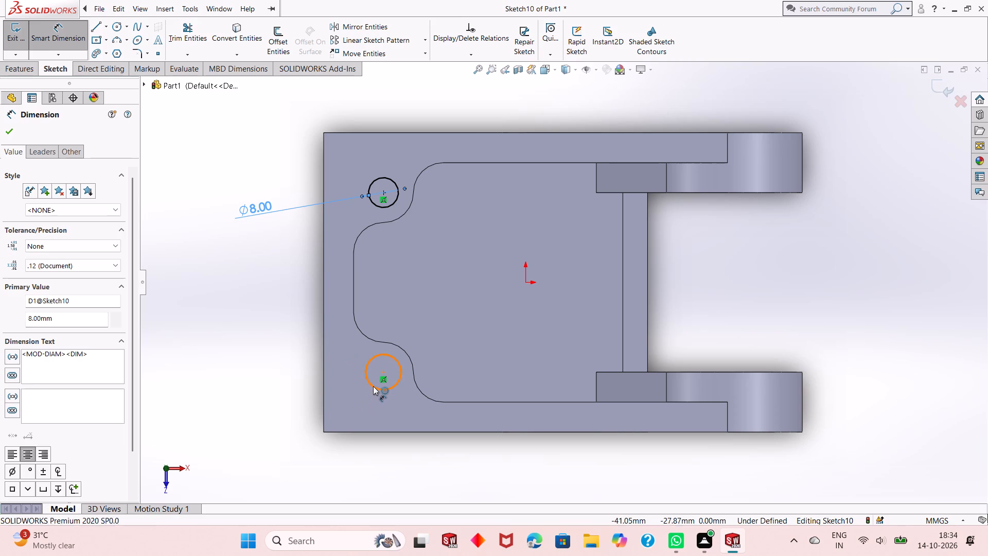
left_click(294, 432)
key("8")
key("Return")
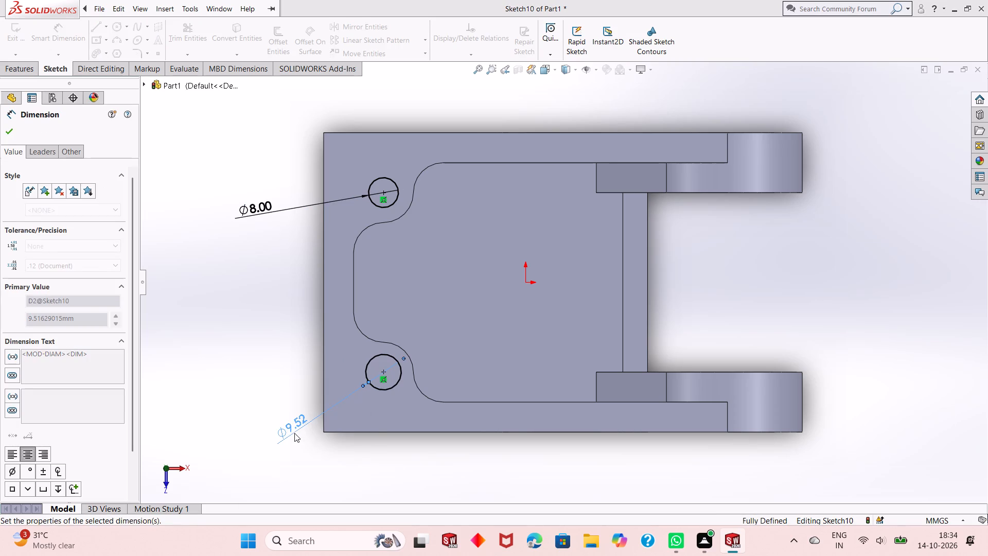
right_click(230, 292)
left_click(249, 329)
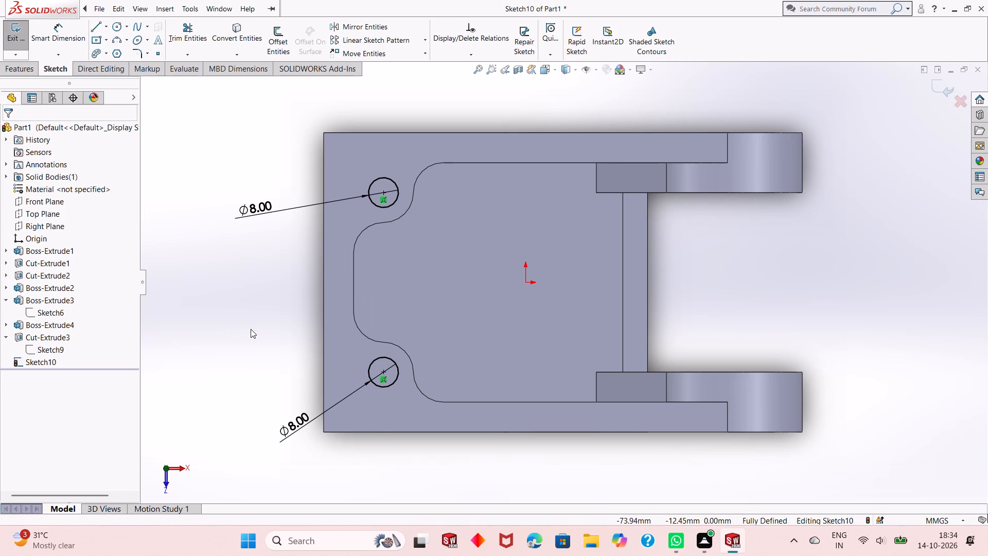
Cut-extrude the two corner circles down from the top face to a blind depth of 38 mm.
left_click(31, 72)
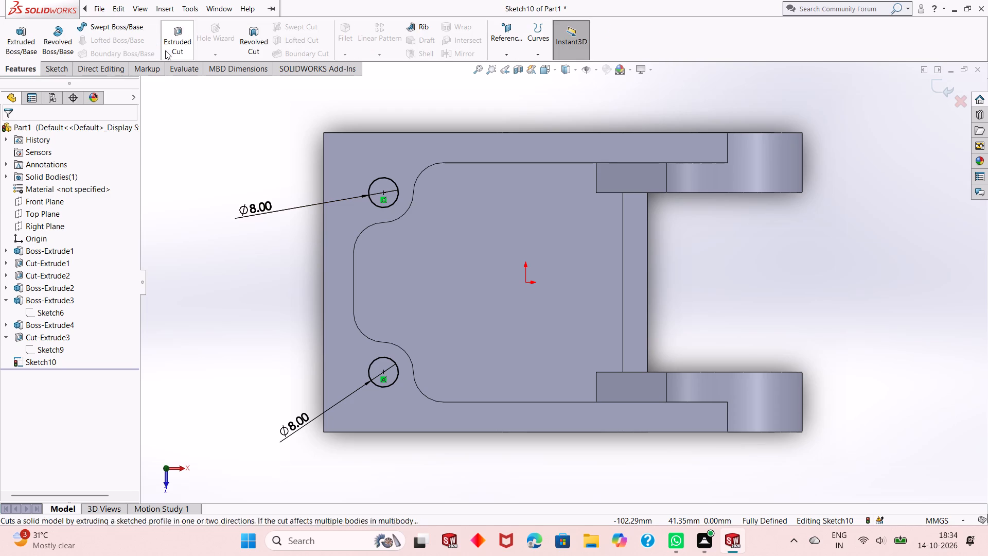
left_click(165, 50)
middle_click_drag(437, 455, 437, 409)
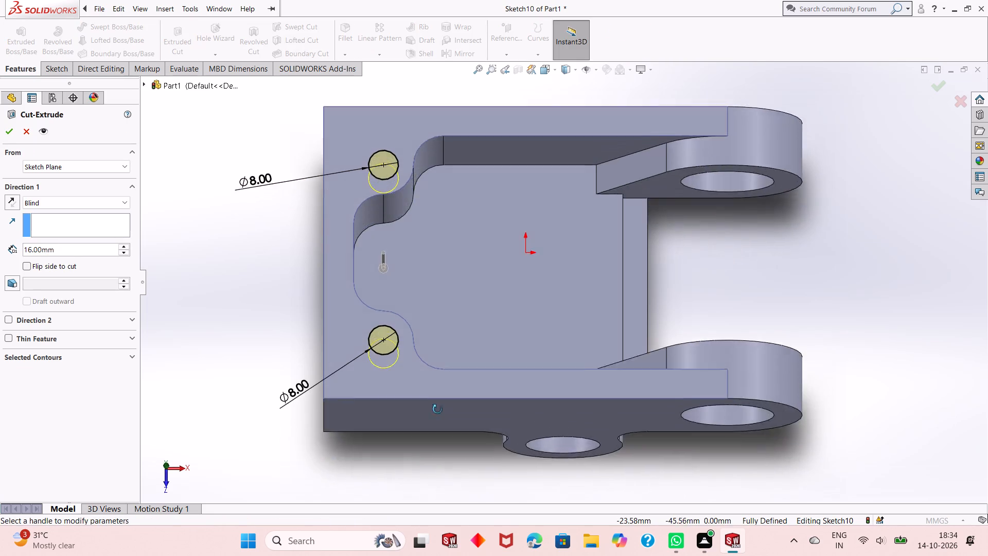
middle_click_drag(437, 409, 440, 323)
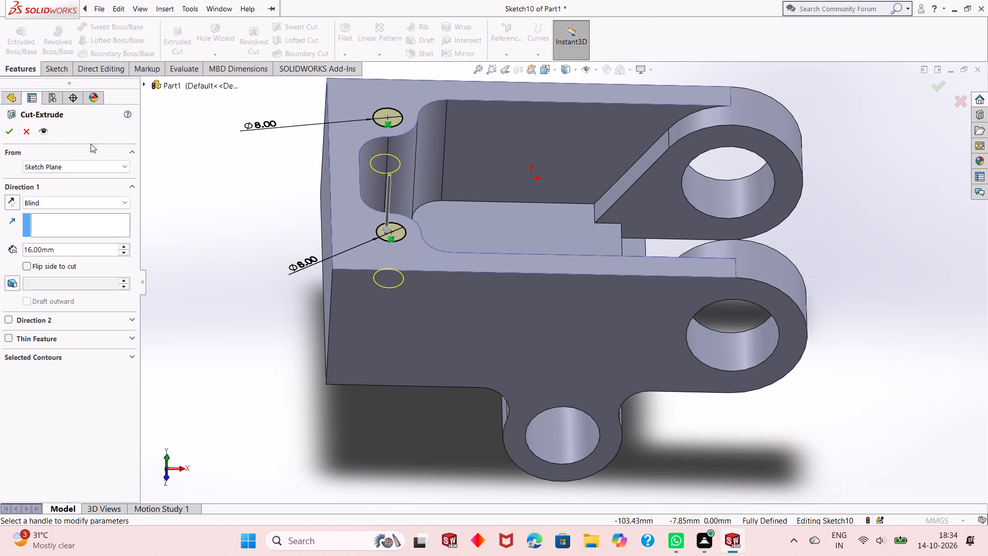
middle_click_drag(463, 375, 460, 199)
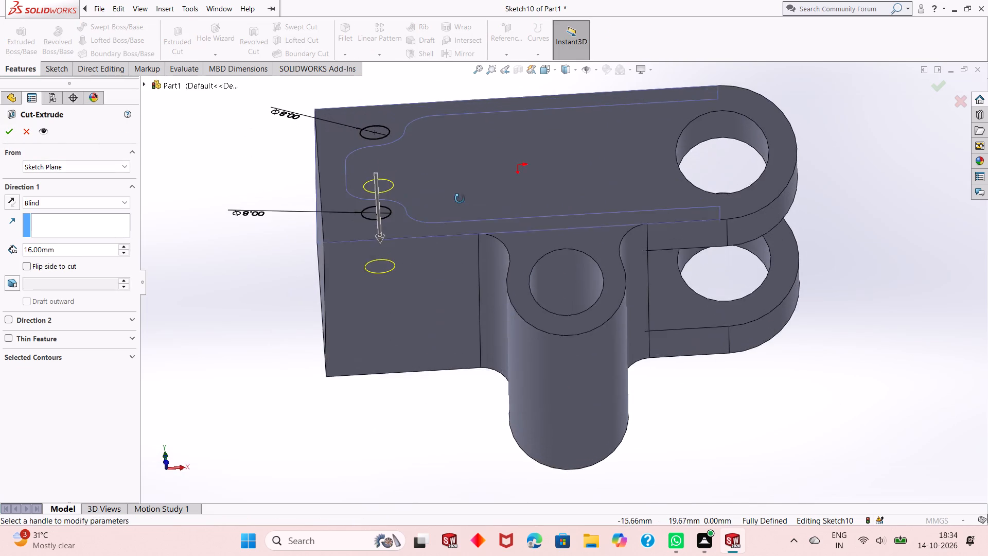
middle_click_drag(460, 199, 446, 348)
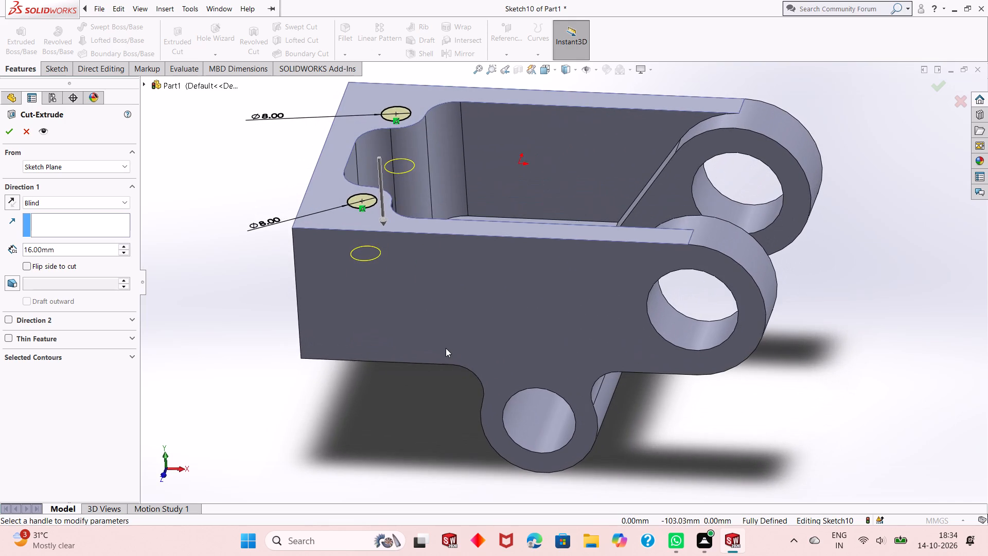
scroll(446, 348, "up", 2)
scroll(460, 254, "down", 1)
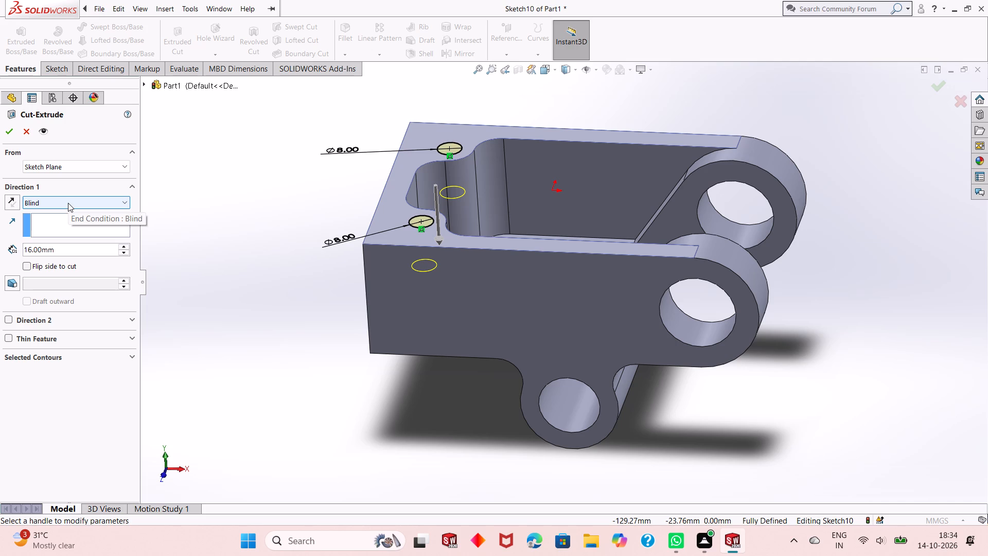
double_click(63, 245)
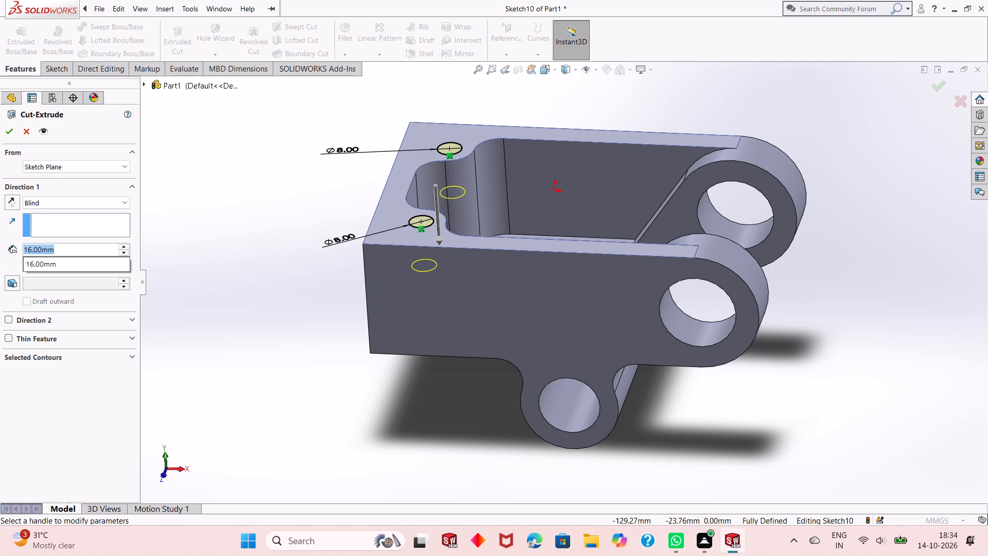
type("38")
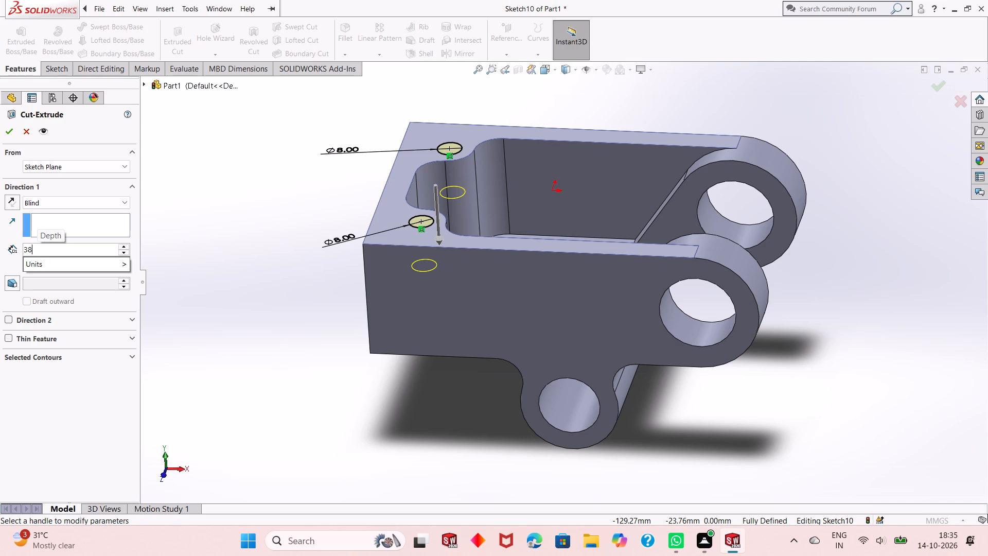
key("Return")
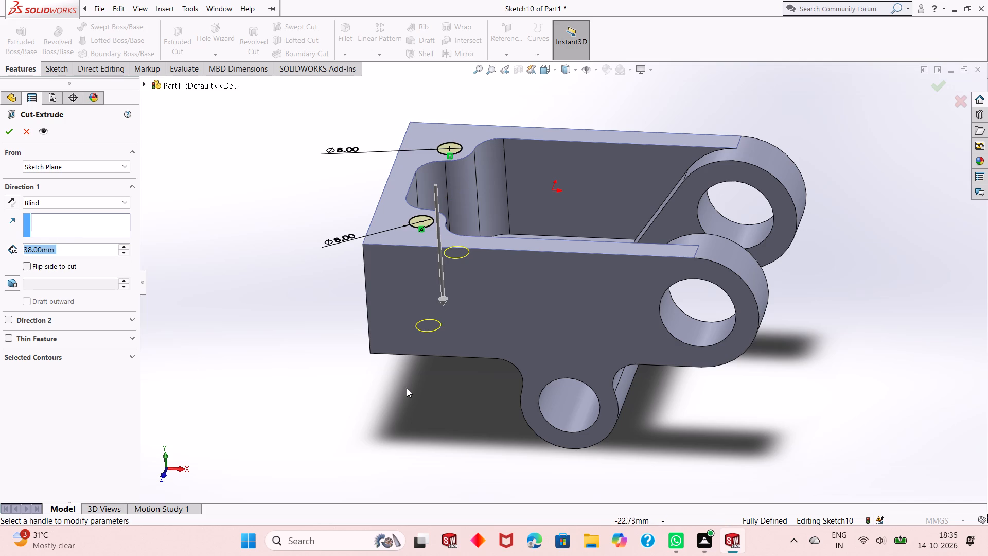
middle_click_drag(407, 388, 420, 331)
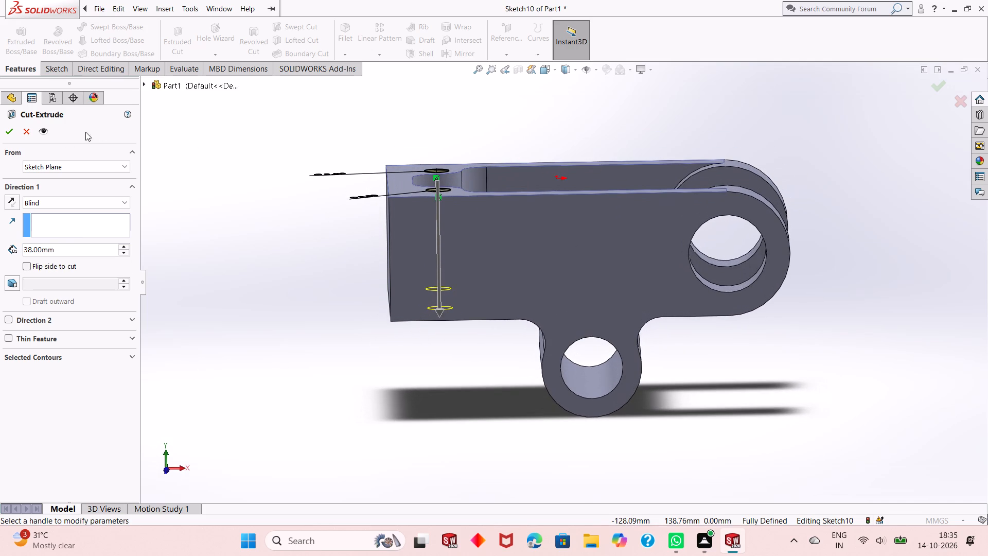
left_click(6, 131)
Fillet the two vertical outer edges of the block's closed end with a 10 mm radius.
middle_click_drag(373, 324, 374, 374)
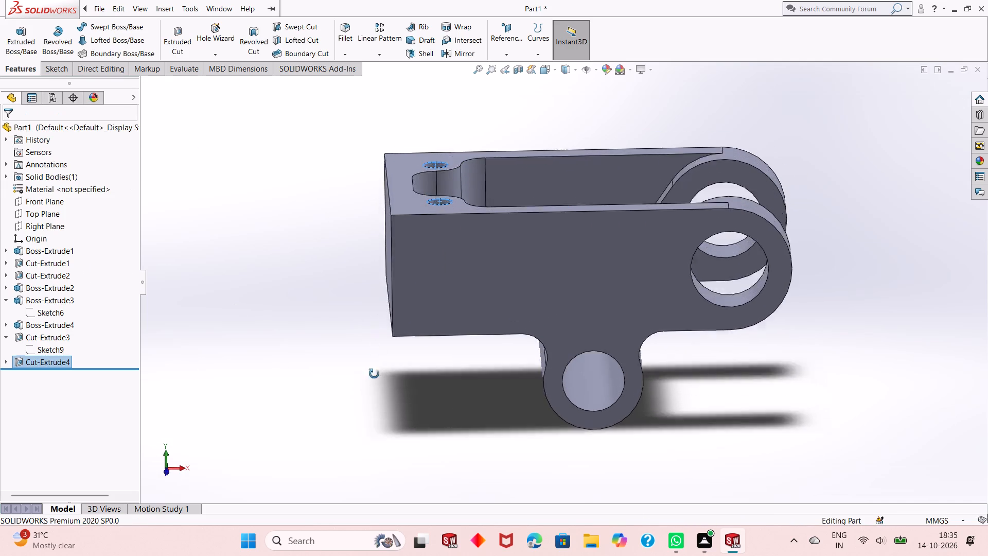
middle_click_drag(374, 374, 380, 429)
left_click(357, 385)
middle_click_drag(389, 292, 381, 411)
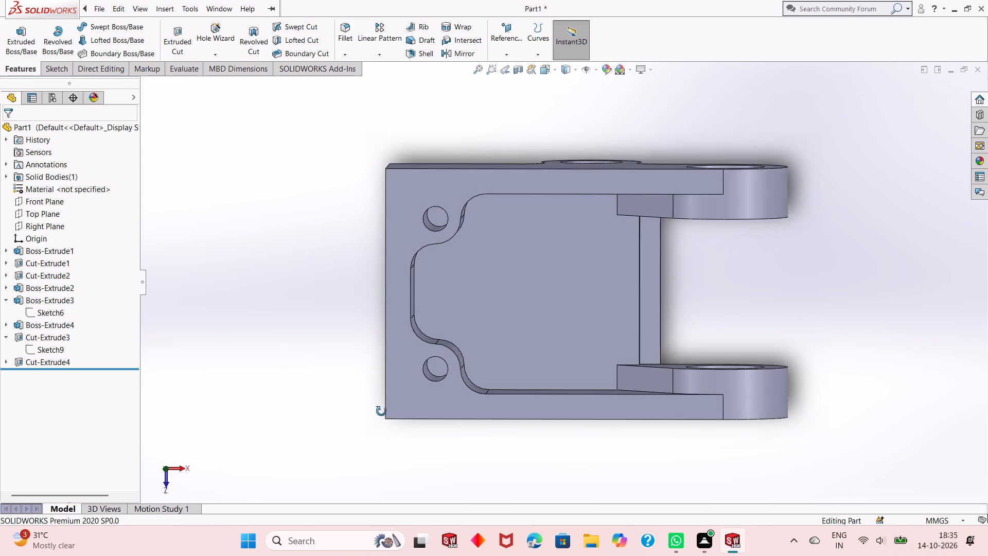
middle_click_drag(381, 411, 376, 280)
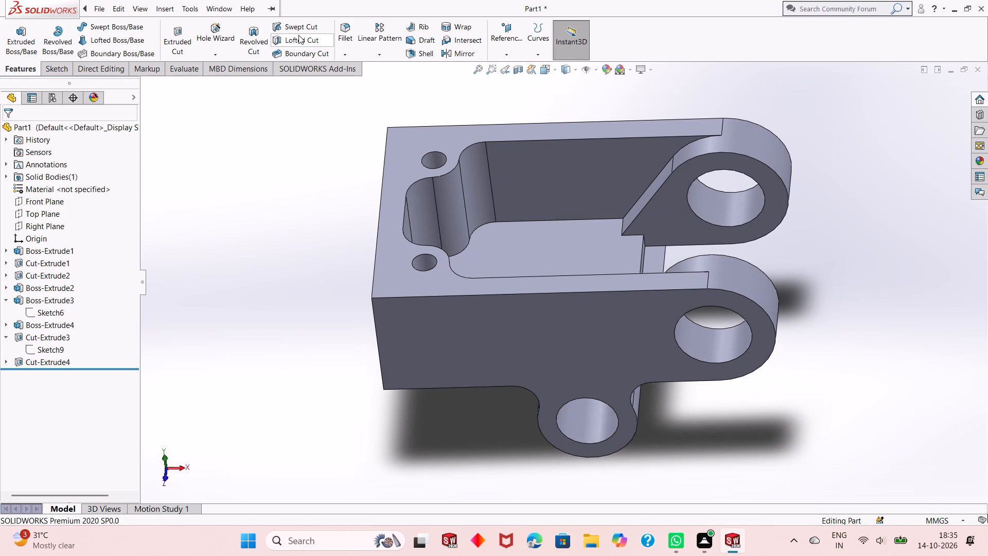
left_click(341, 37)
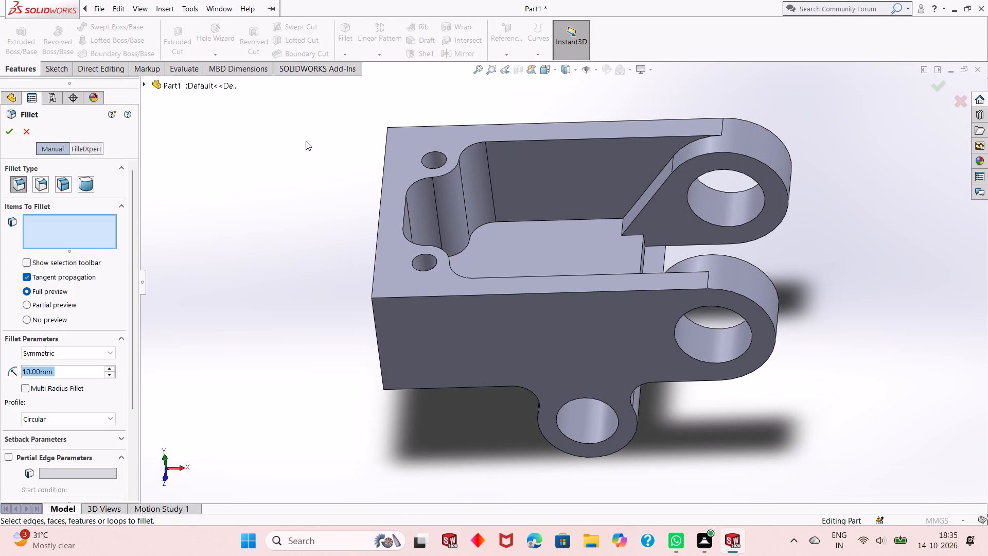
left_click(377, 334)
middle_click_drag(279, 362, 416, 390)
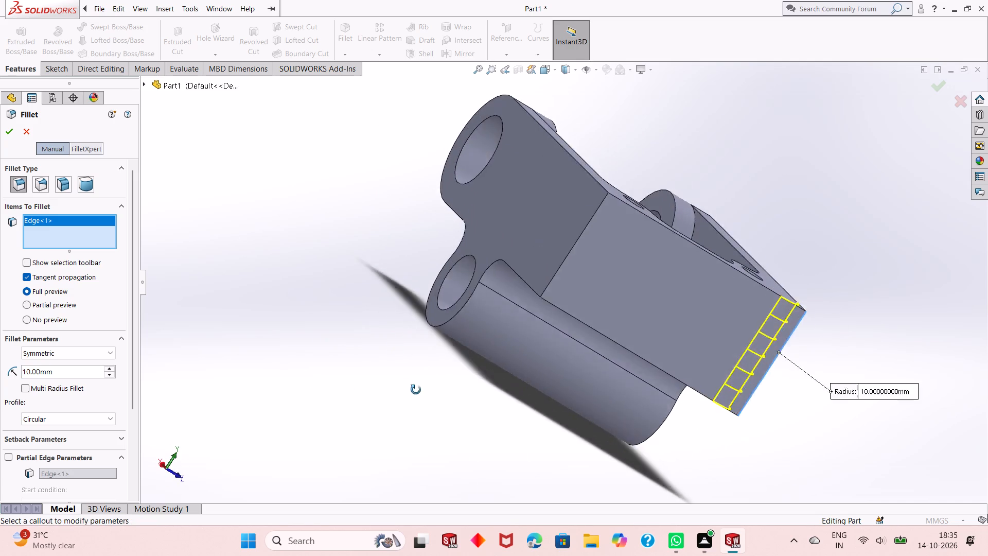
middle_click_drag(416, 390, 428, 453)
left_click(611, 386)
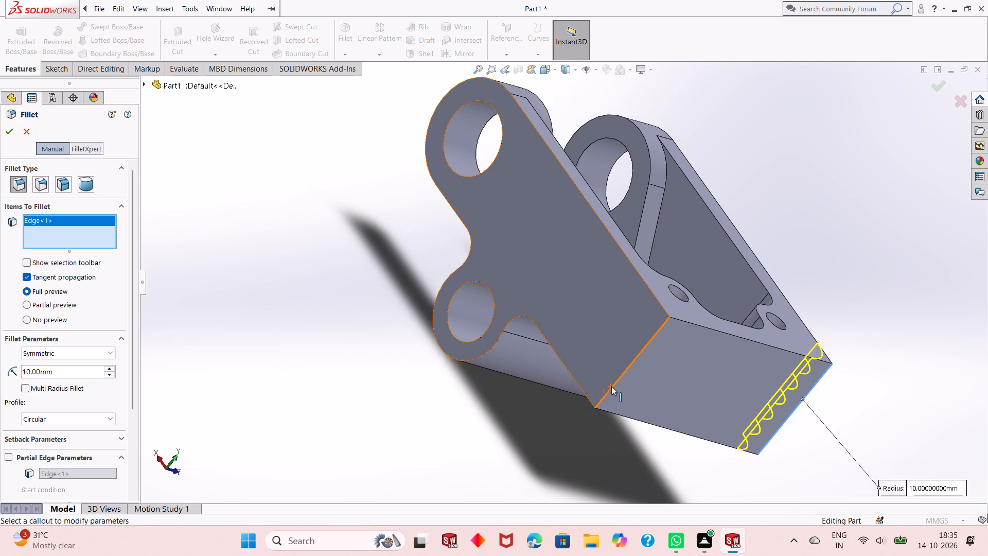
left_click(5, 133)
Start a sketch on the flat outer face of the block's closed end, viewed normal to the face.
middle_click_drag(766, 401, 765, 401)
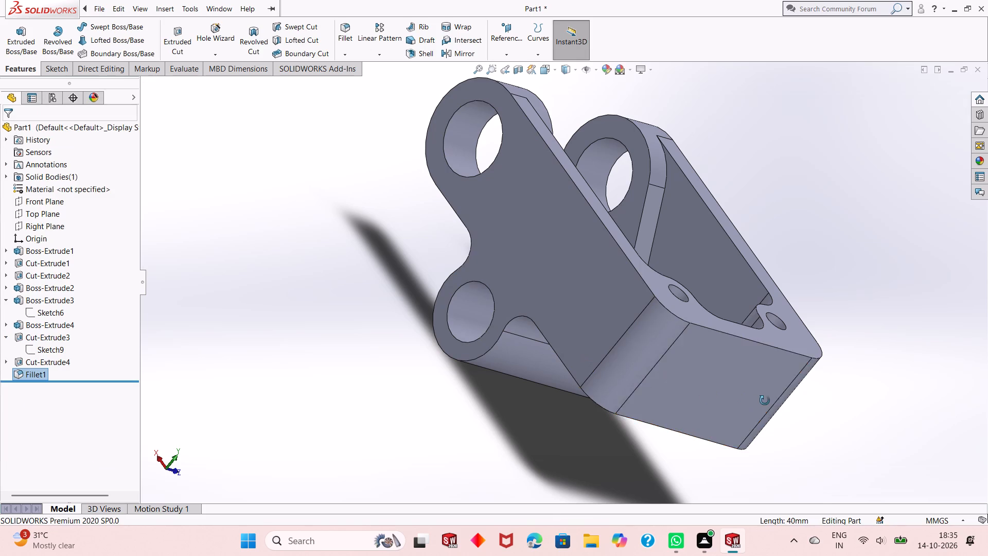
middle_click_drag(765, 401, 658, 346)
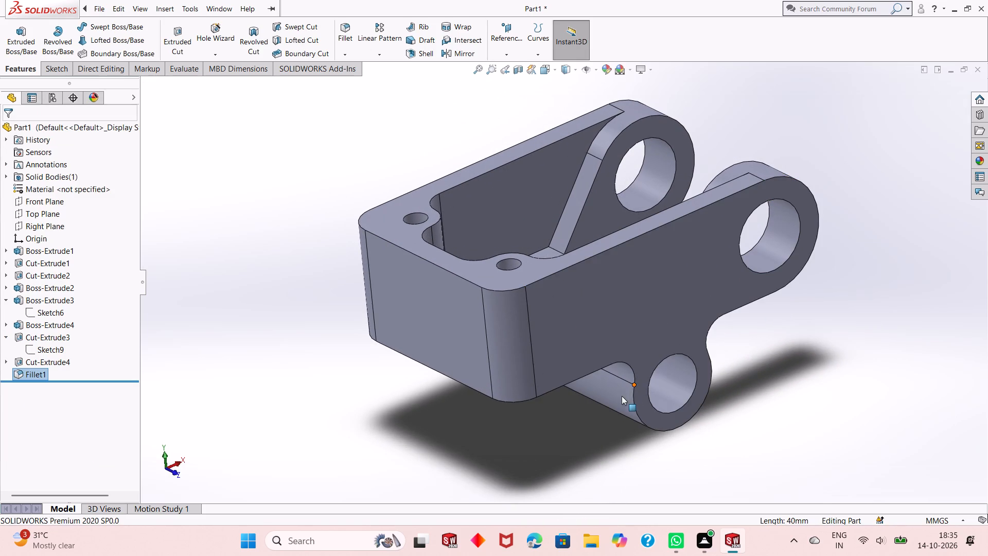
middle_click_drag(620, 392, 612, 362)
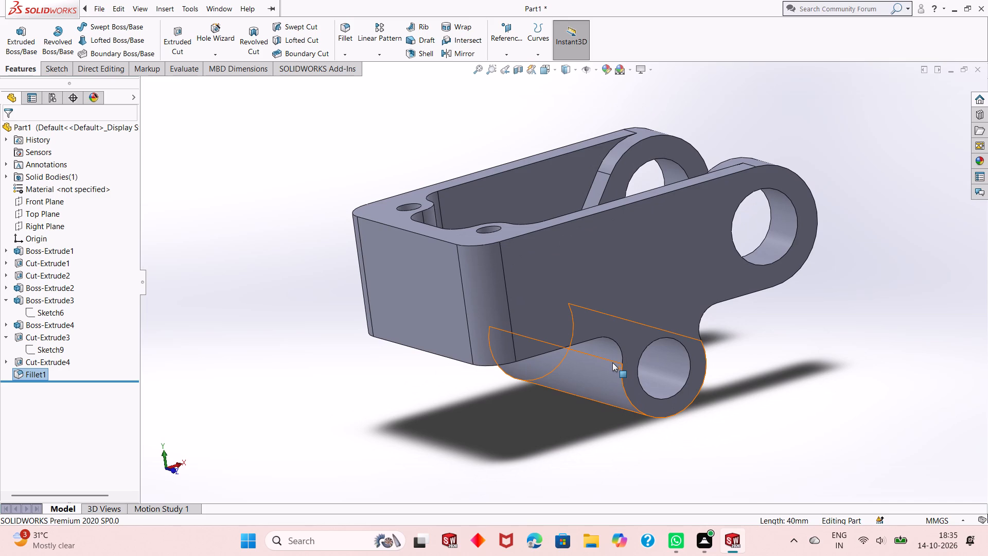
scroll(686, 456, "up", 1)
middle_click_drag(670, 409, 663, 370)
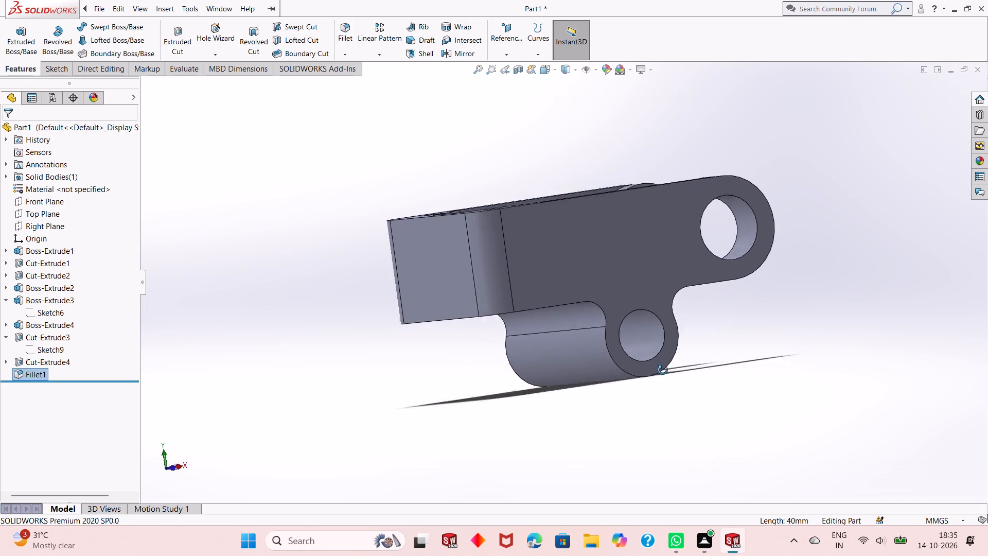
middle_click_drag(663, 370, 534, 407)
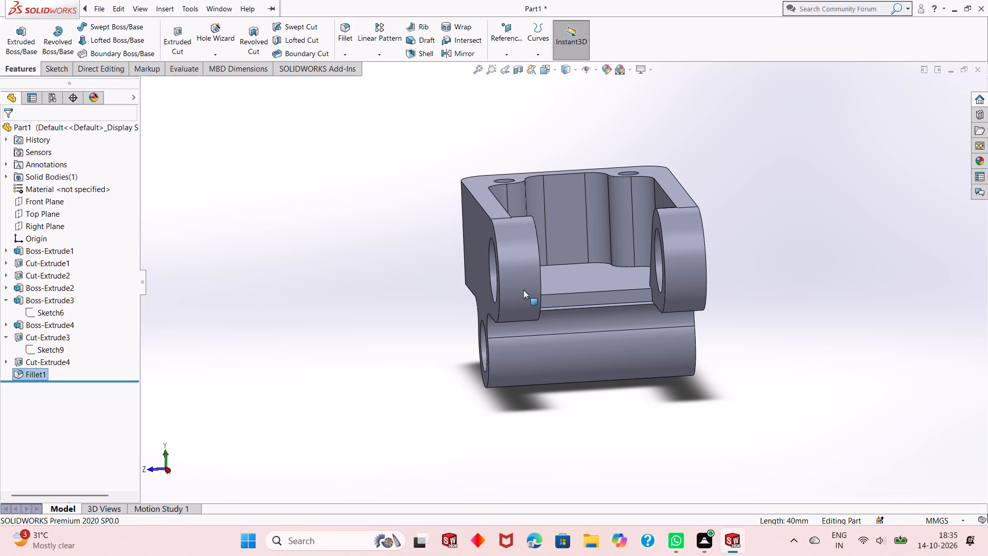
middle_click_drag(524, 329, 736, 315)
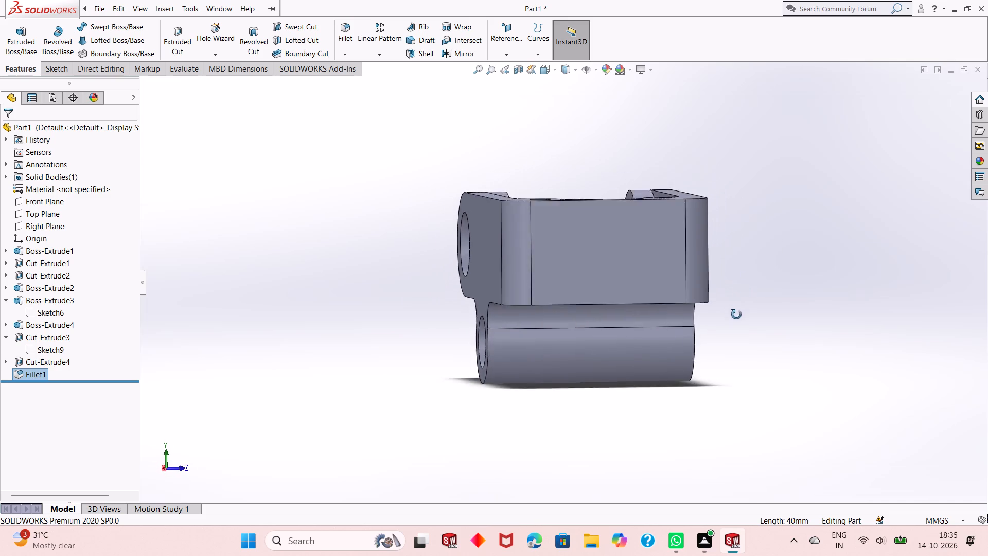
middle_click_drag(736, 315, 733, 327)
left_click(632, 290)
left_click(676, 262)
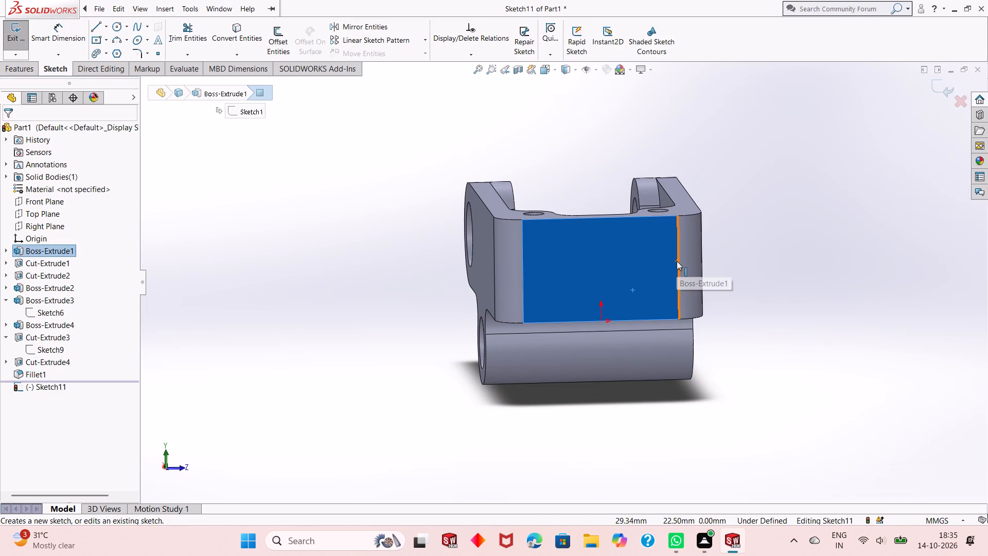
key("ctrl+8")
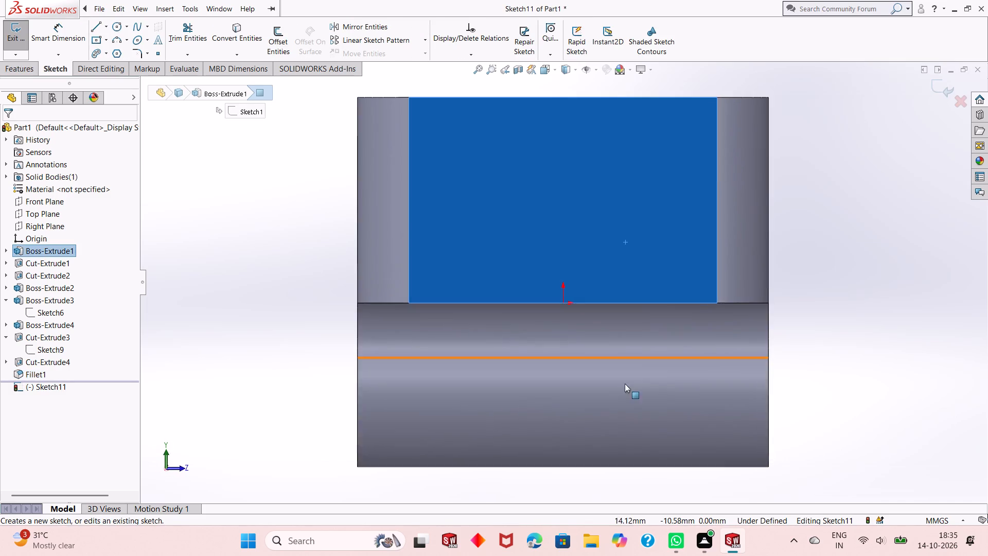
scroll(585, 418, "up", 2)
key("Escape")
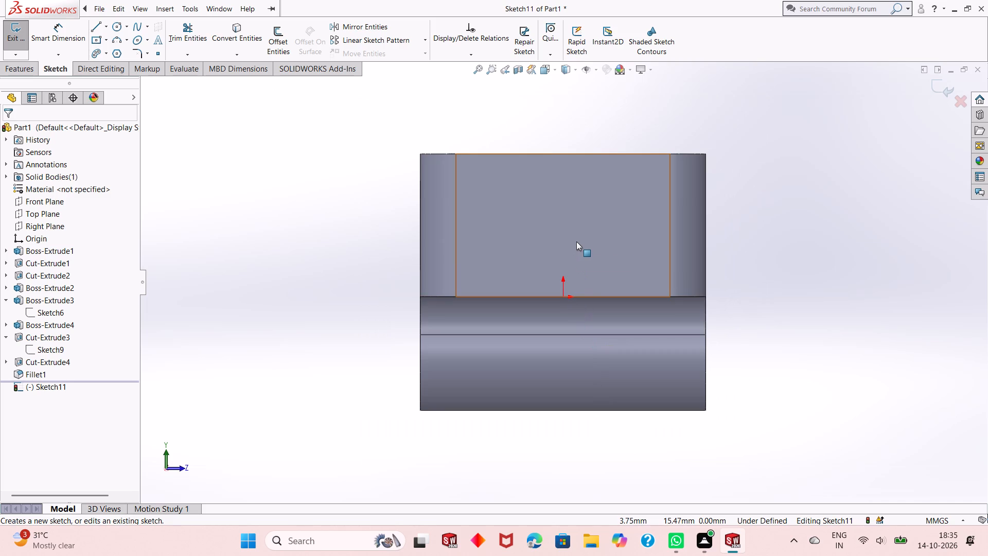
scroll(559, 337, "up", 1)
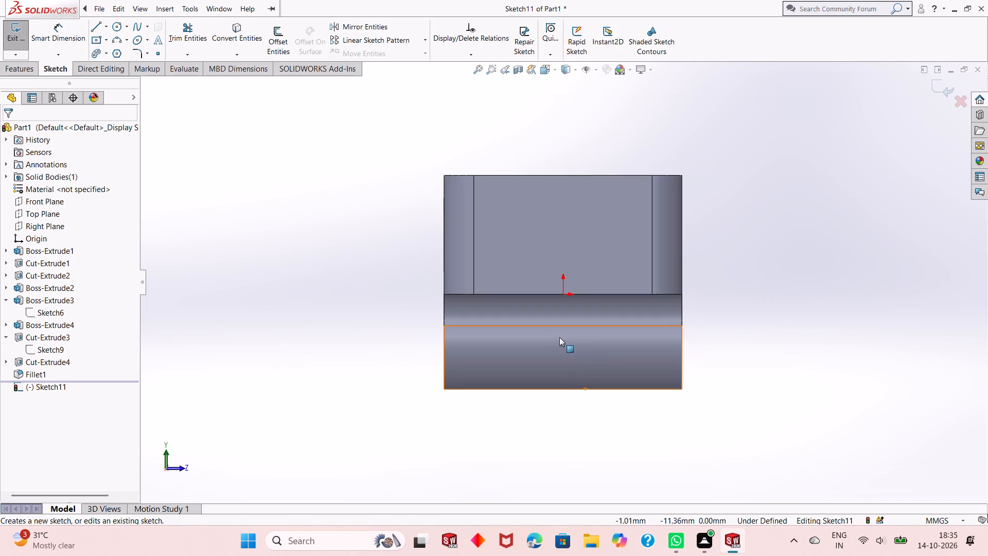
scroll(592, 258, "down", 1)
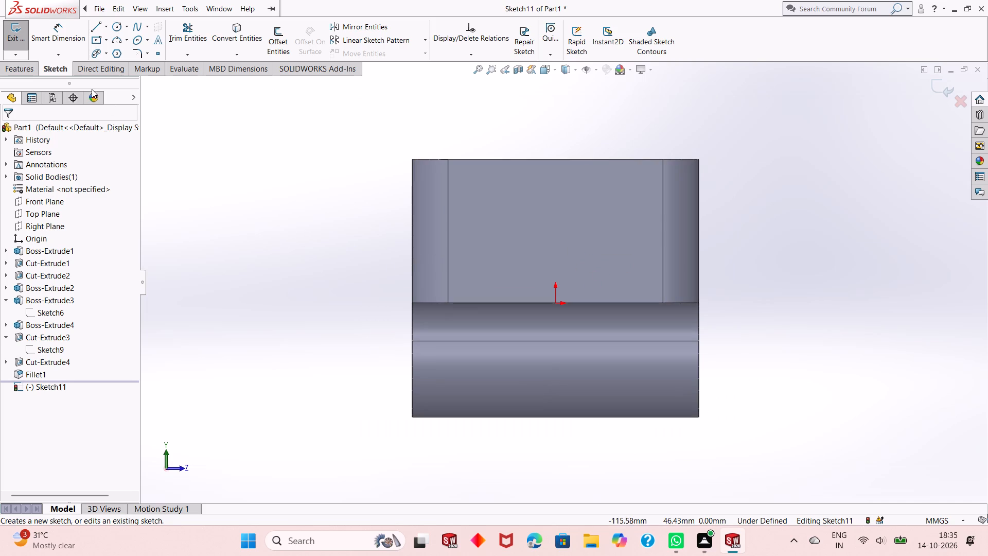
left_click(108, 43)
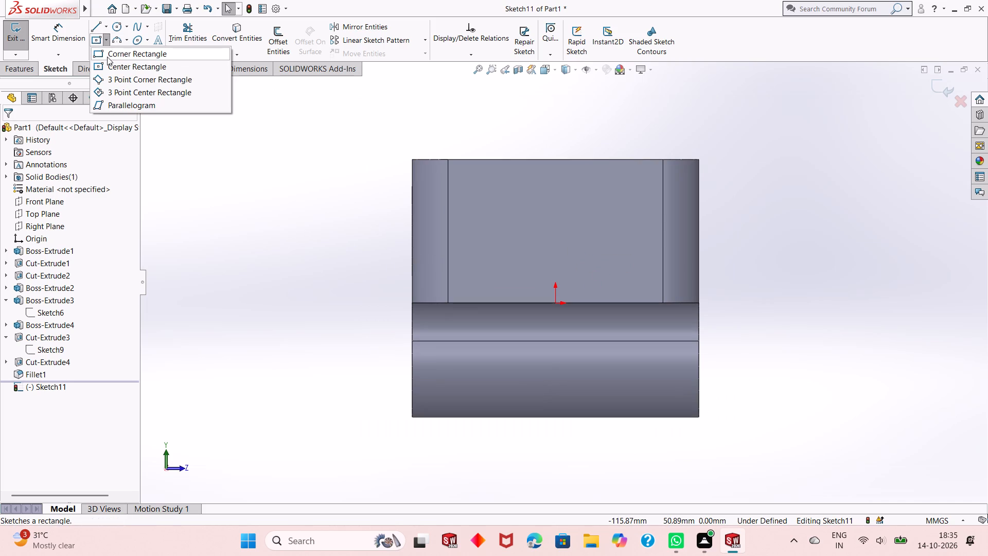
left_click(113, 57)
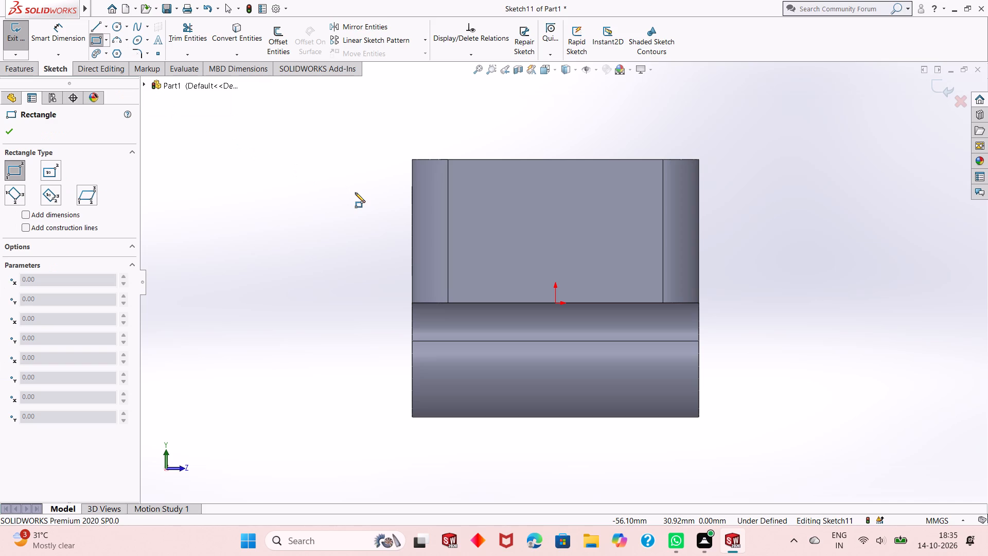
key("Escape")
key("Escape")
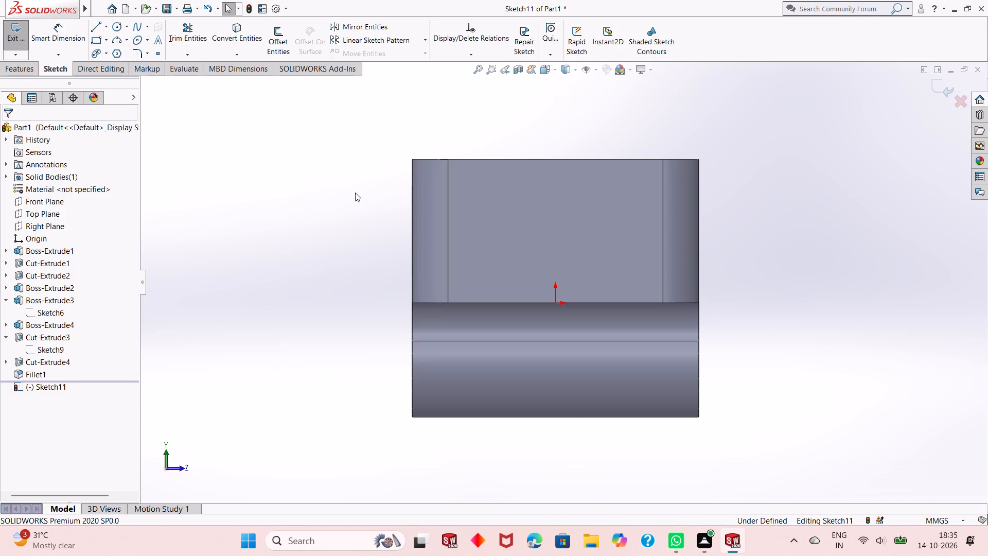
Draw a circle about 17 mm in diameter on the end face, centred about 18 mm directly above the origin.
left_click(113, 26)
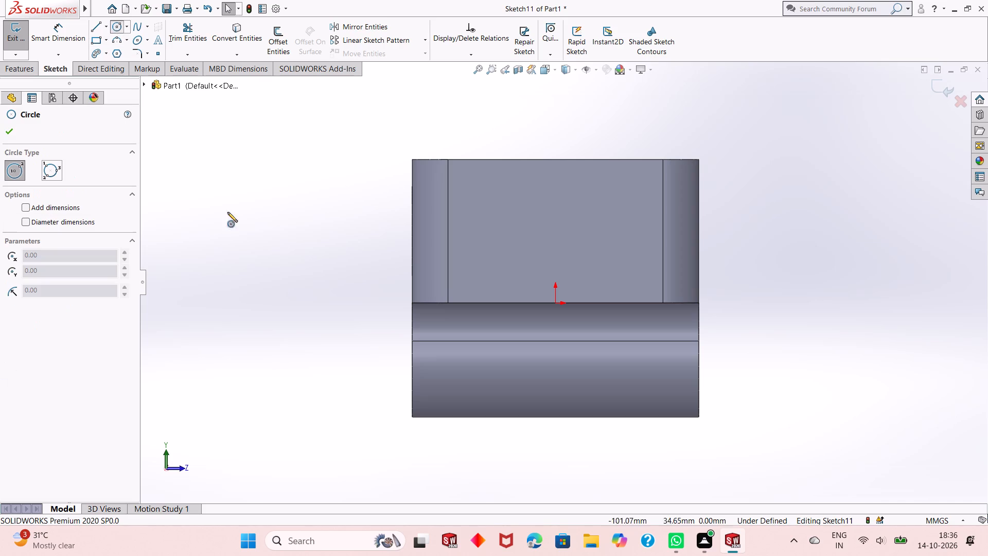
left_click(555, 238)
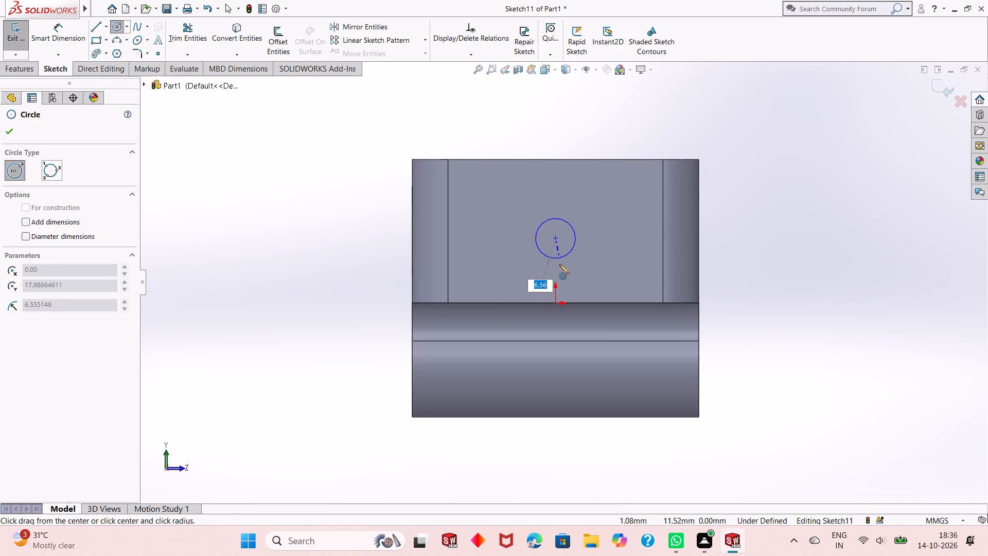
left_click(561, 268)
key("Escape")
key("Escape")
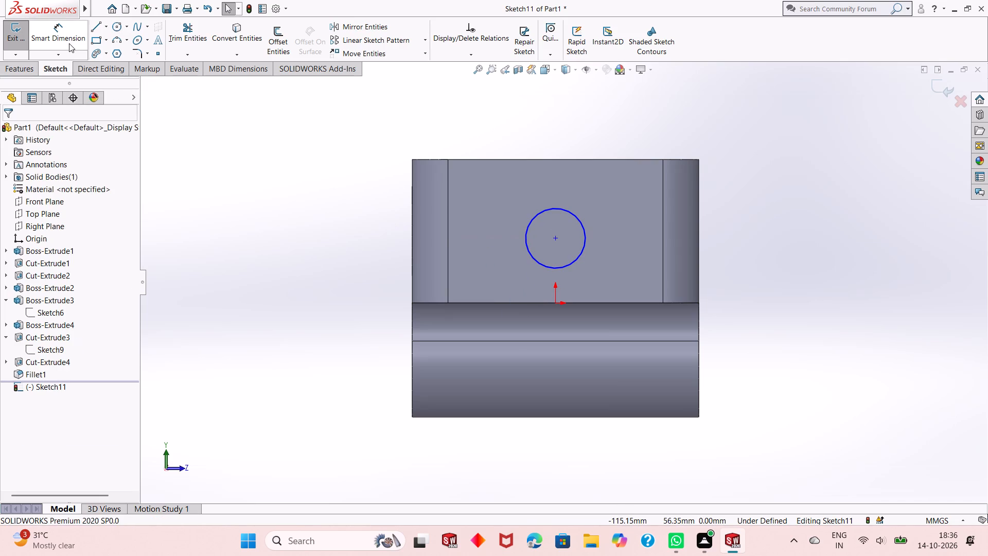
Dimension the circle's diameter to 32 mm.
left_click(69, 43)
left_click(541, 264)
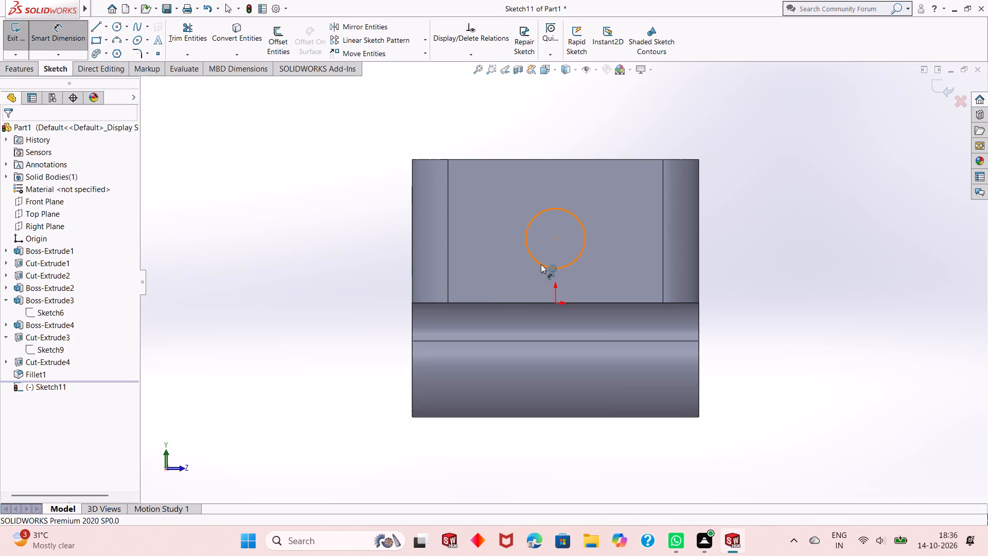
left_click(442, 329)
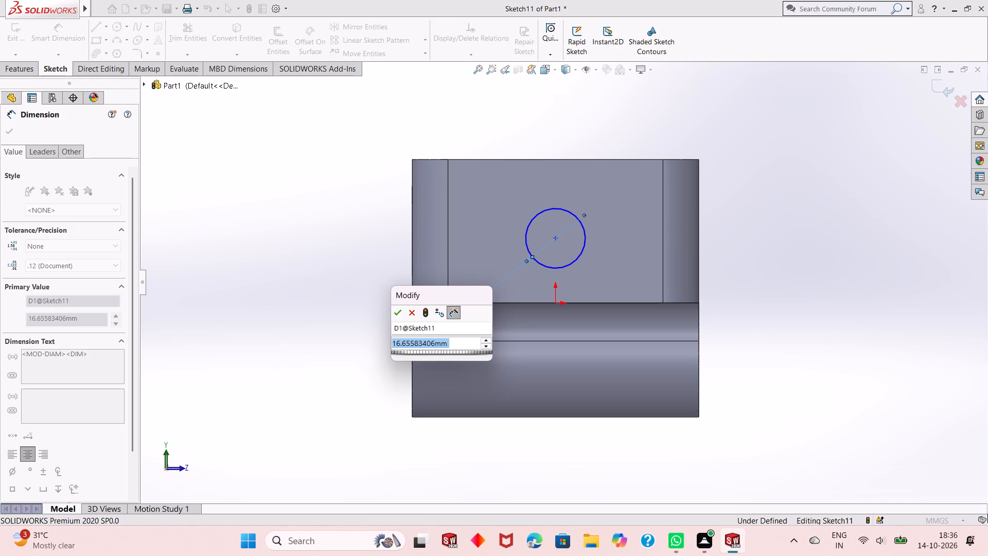
type("16+16")
key("Return")
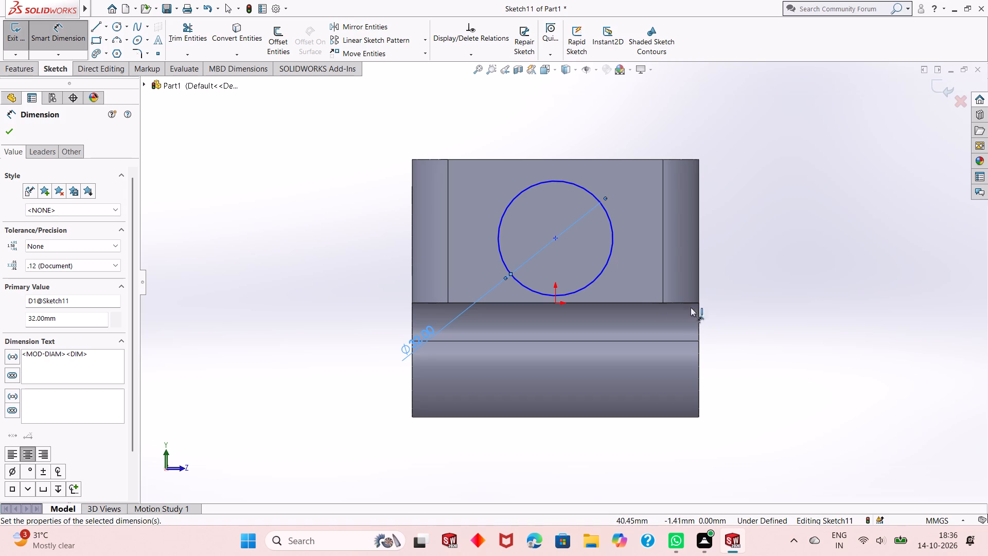
Change the circle's diameter dimension to 16 mm.
double_click(416, 345)
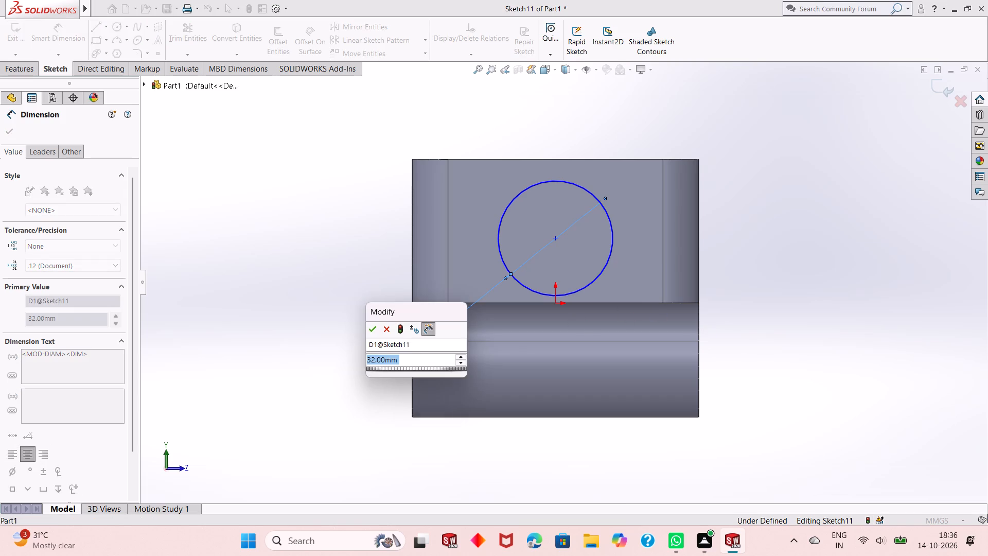
type("16")
key("Return")
right_click(274, 223)
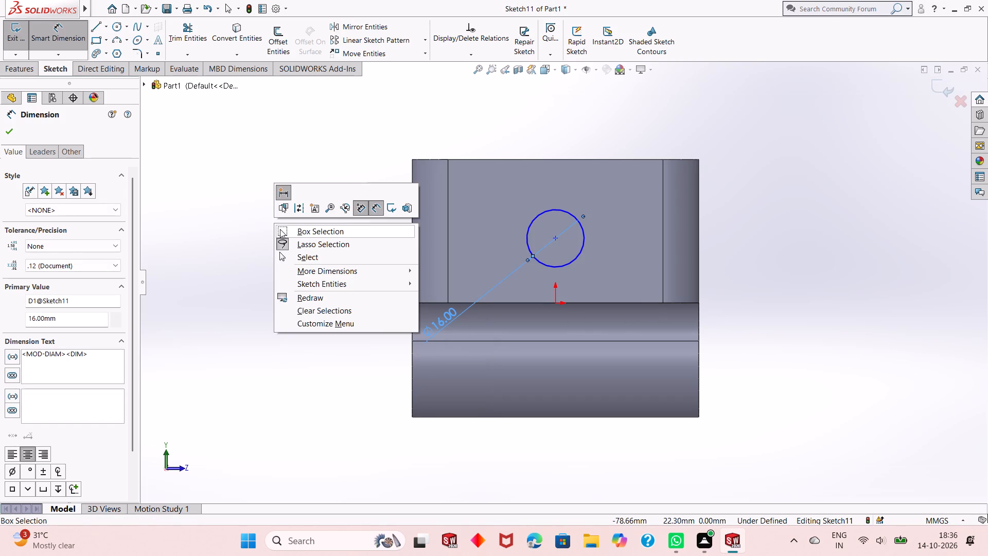
left_click(249, 250)
Dimension the circle's centre to 16 mm above the origin.
left_click(553, 238)
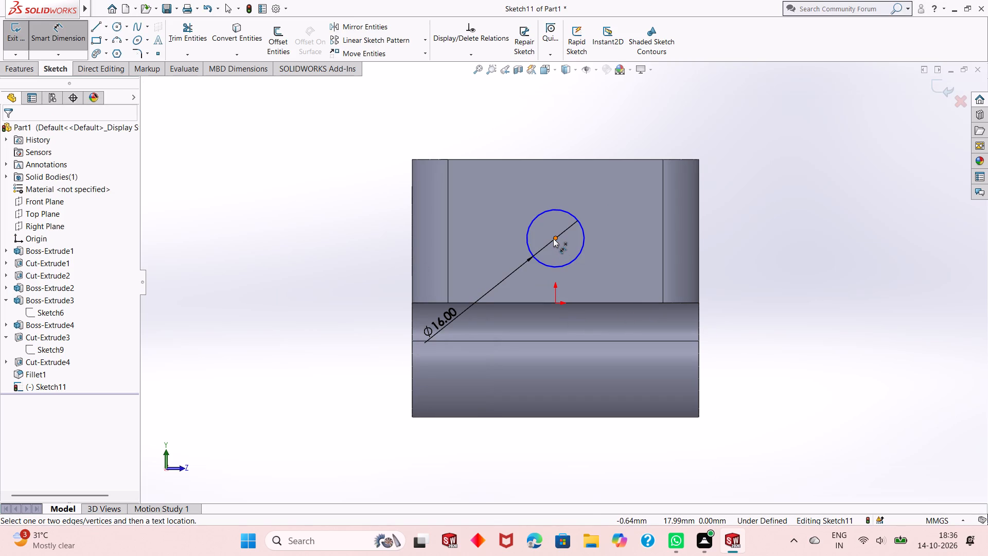
left_click(557, 303)
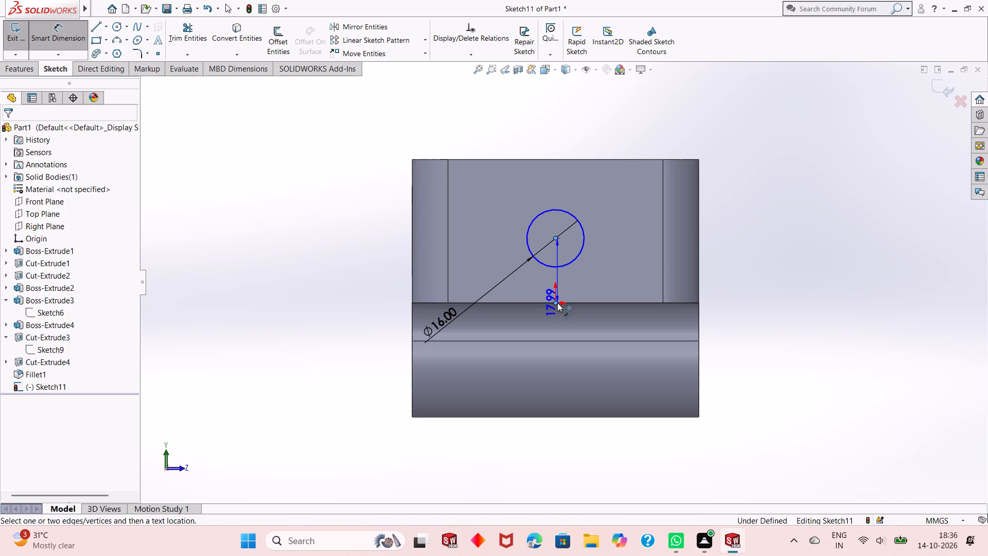
left_click(818, 317)
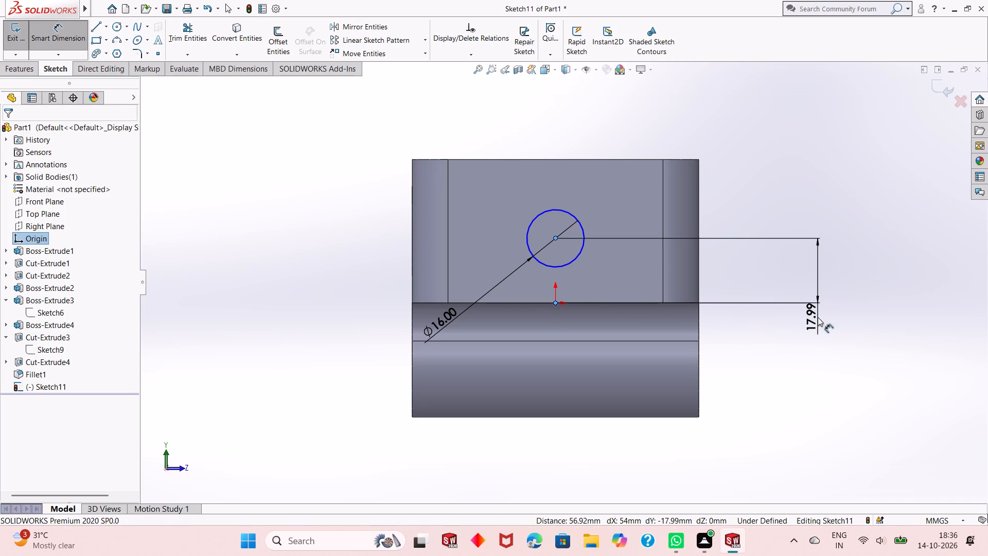
type("16")
key("Return")
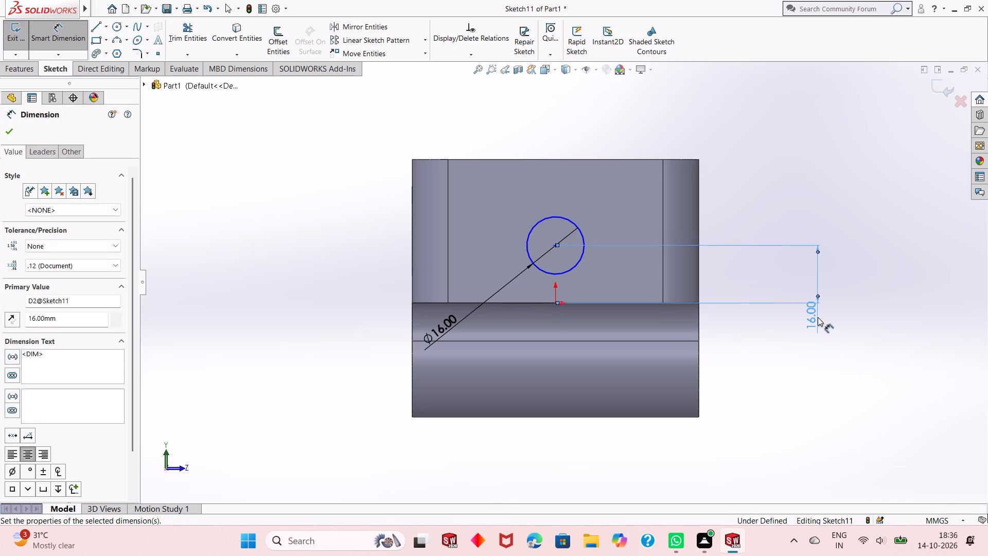
right_click(743, 224)
left_click(764, 259)
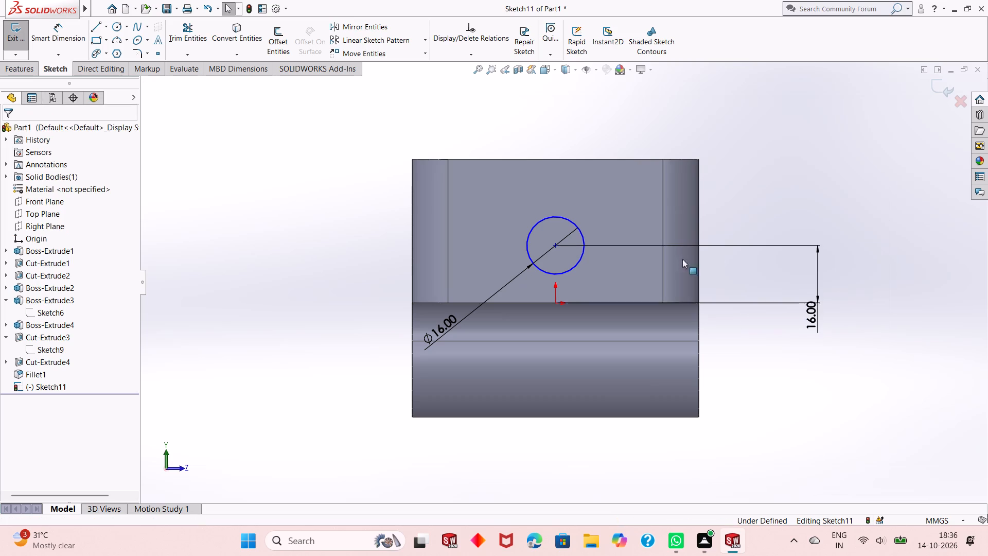
Add a vertical relation between the circle's centre and the origin.
left_click(556, 245)
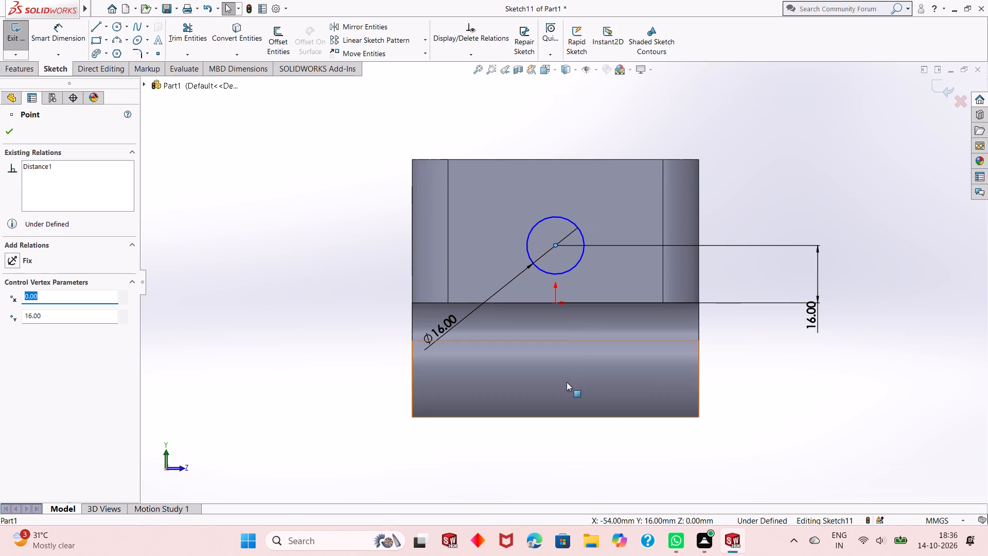
left_click(555, 305, "ctrl")
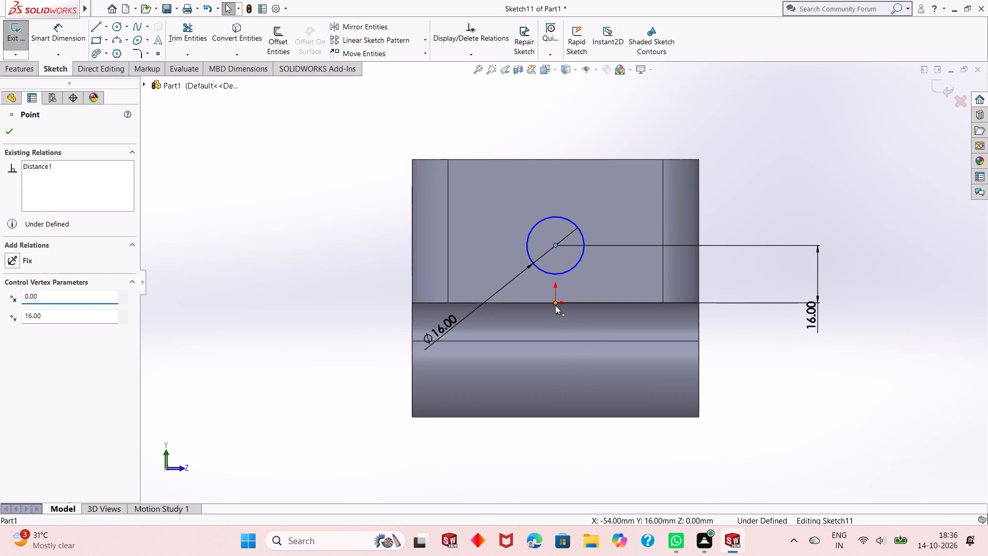
left_click(597, 257)
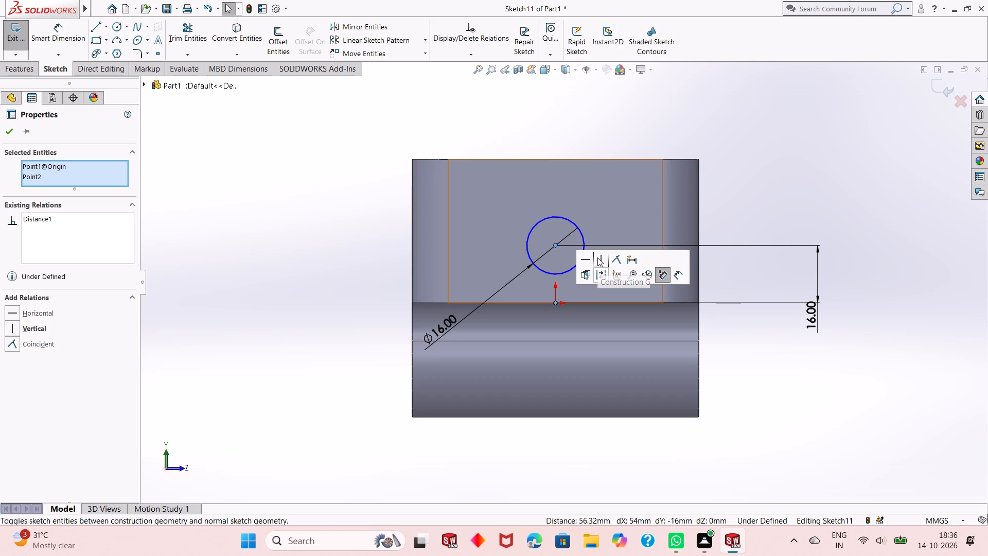
left_click(307, 204)
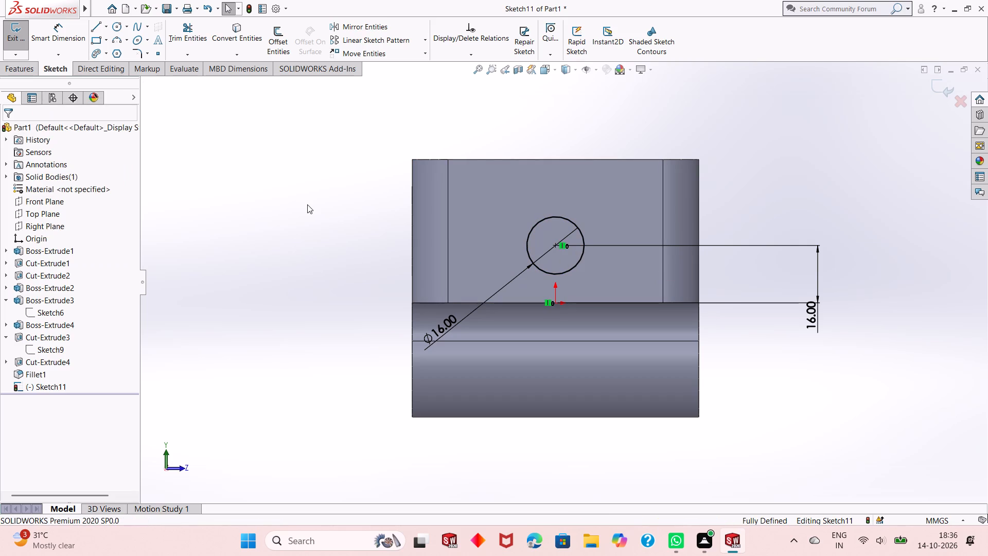
Draw three connected lines from one side of the circle down to the face's bottom edge, across it, and up to the circle's opposite side.
left_click(97, 28)
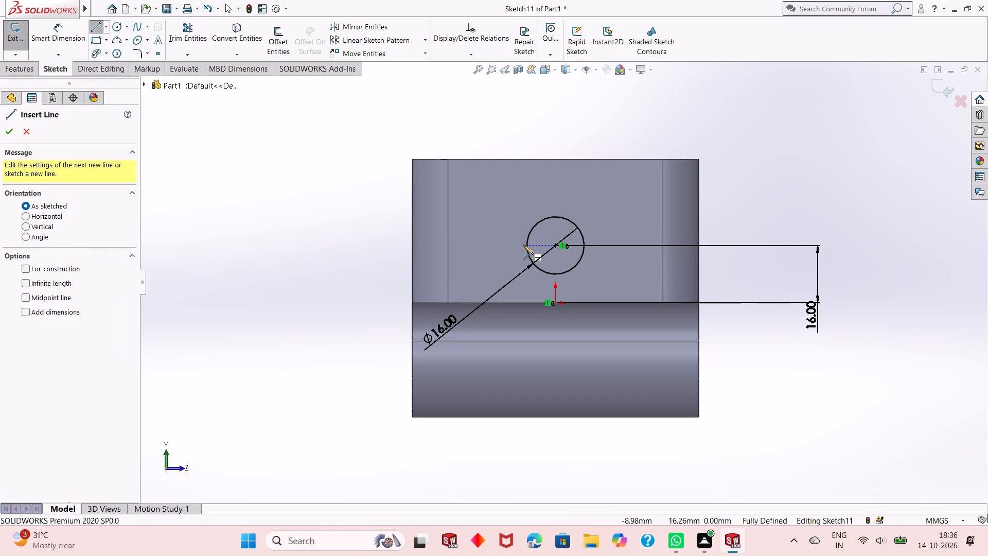
left_click(526, 245)
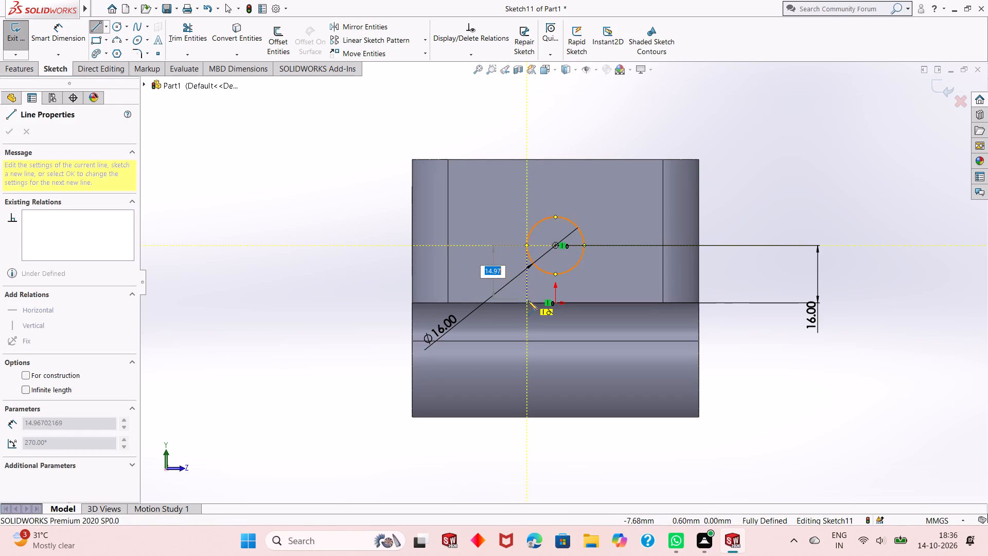
left_click(527, 304)
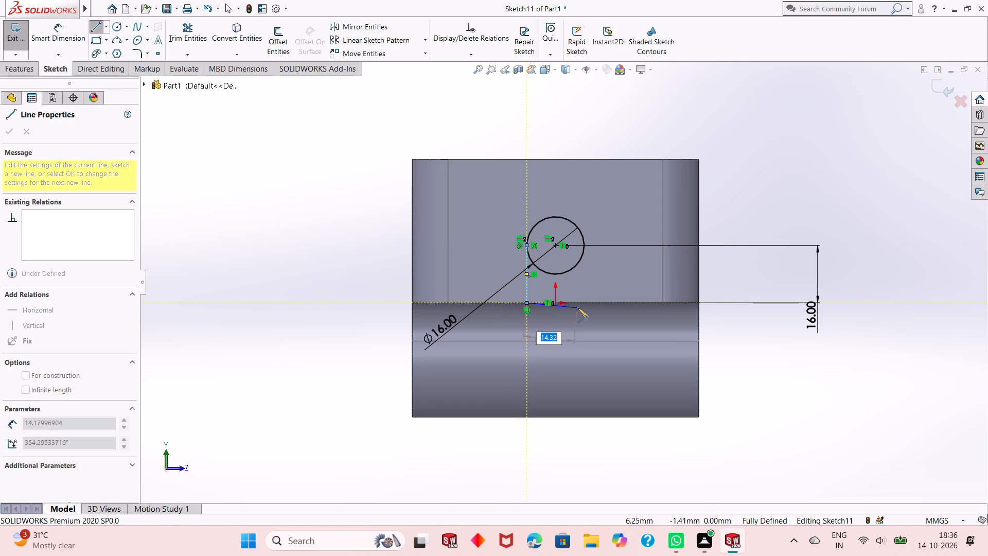
left_click(581, 304)
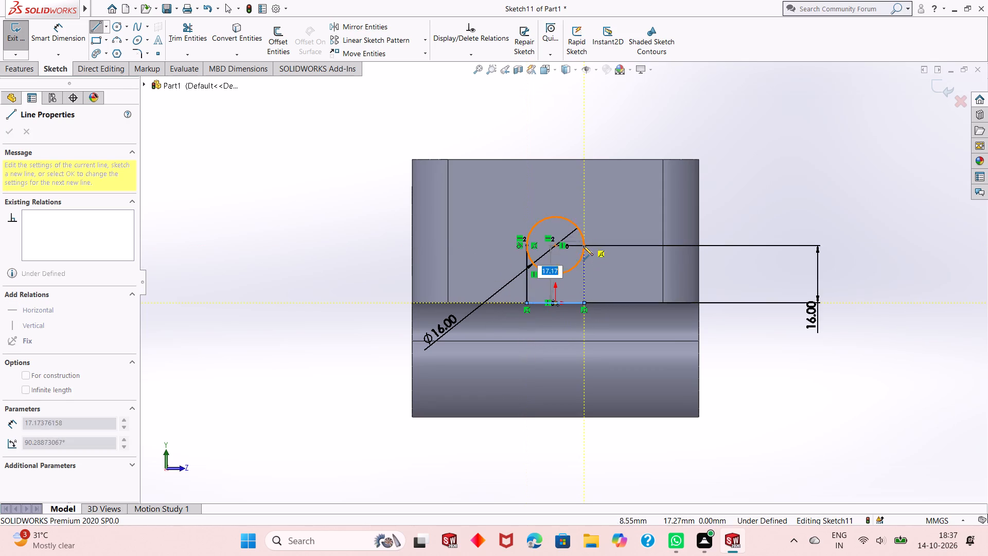
left_click(583, 247)
right_click(711, 199)
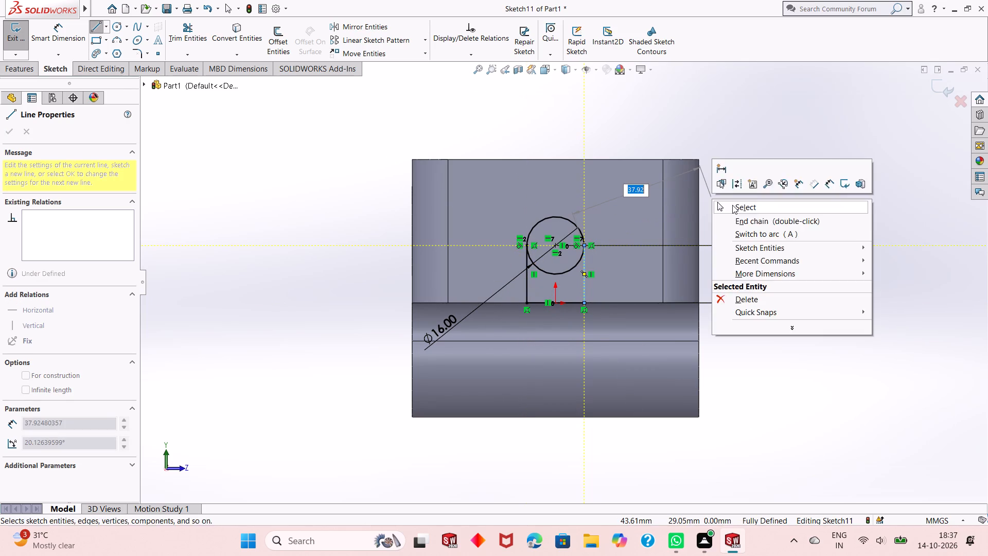
left_click(733, 206)
Trim away the circle's lower half to leave a closed arched profile.
left_click(198, 44)
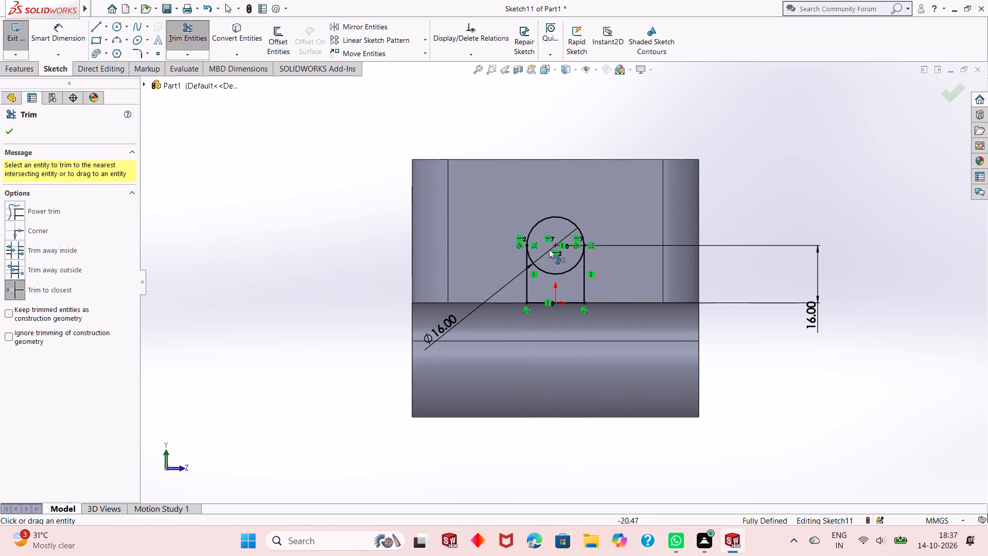
left_click(568, 270)
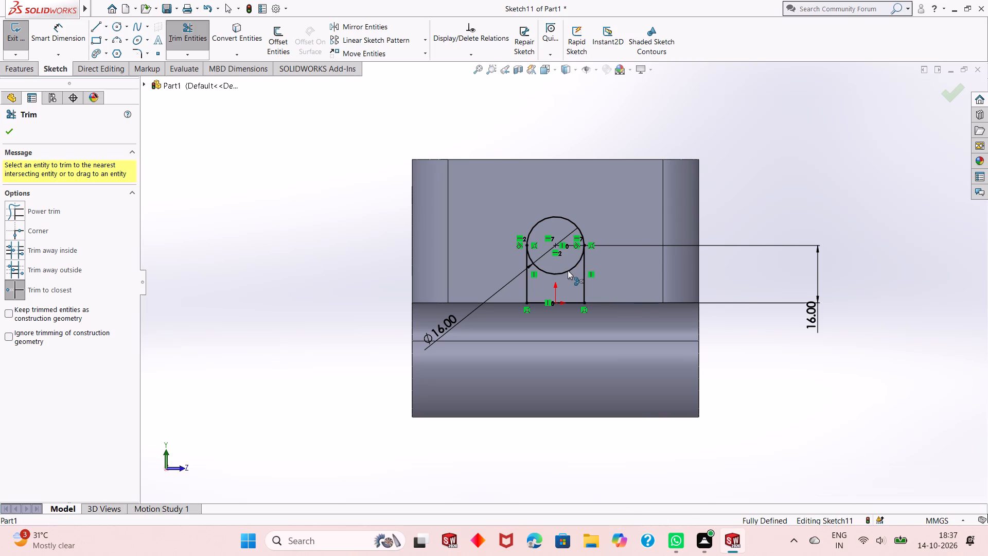
right_click(785, 173)
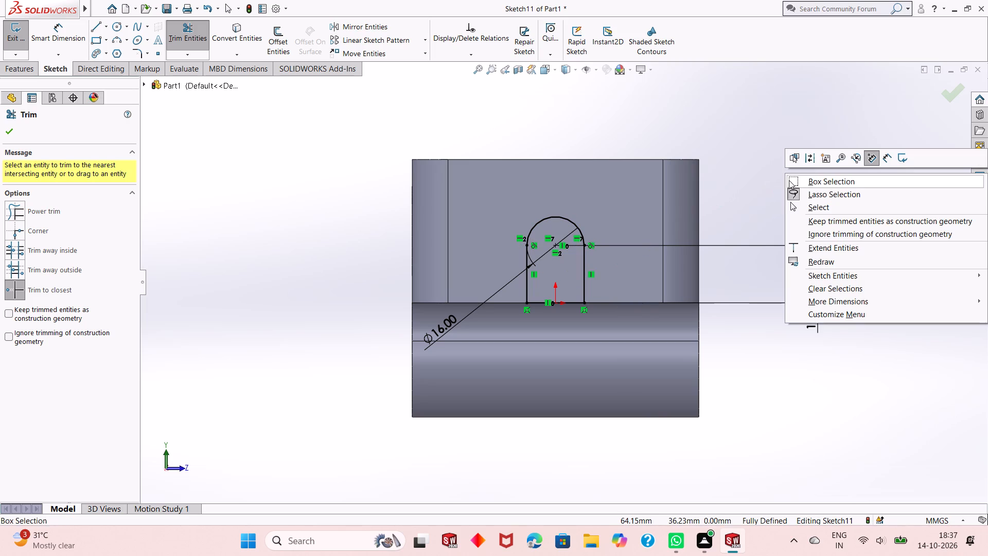
left_click(796, 207)
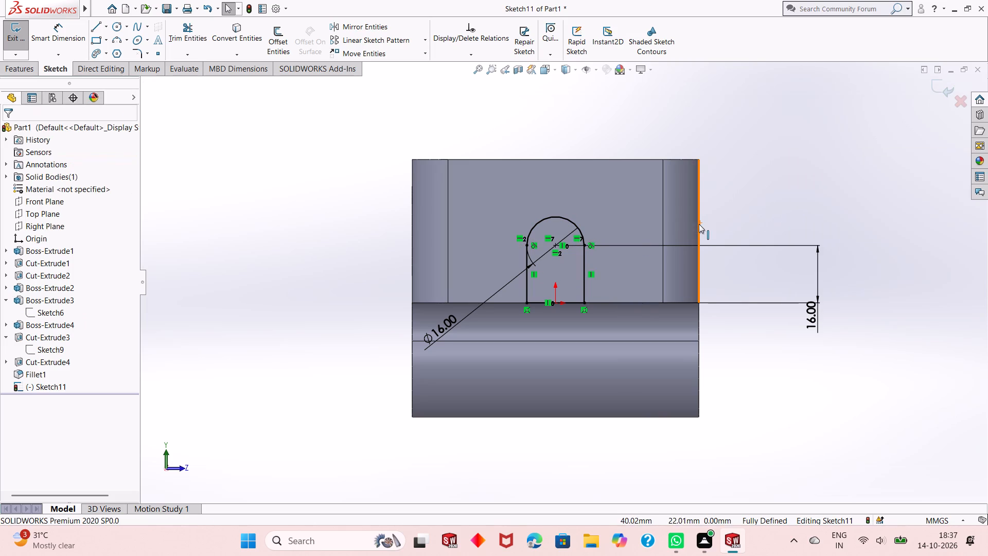
Examine the arched profile on the block's end face from several angles.
middle_click_drag(747, 230, 710, 239)
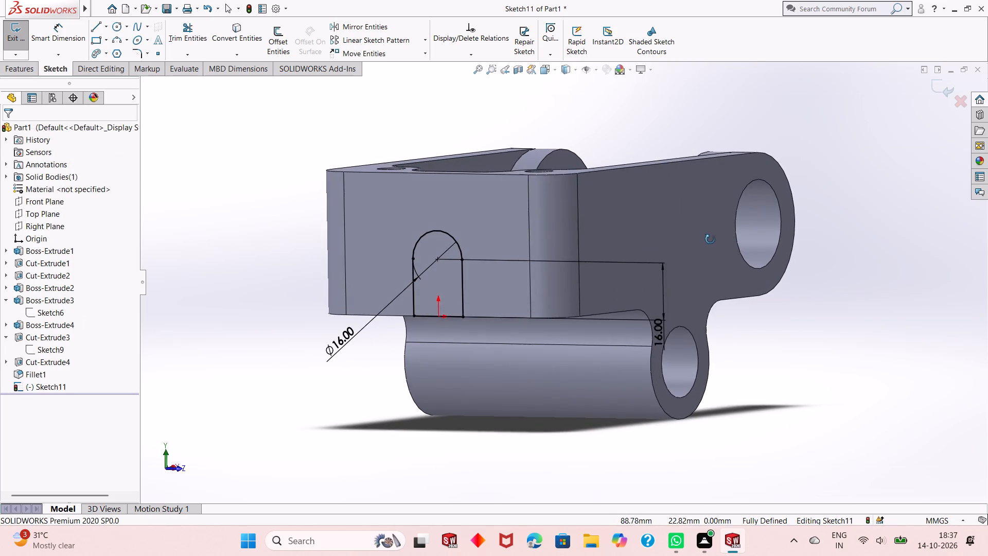
middle_click_drag(710, 239, 707, 244)
scroll(511, 293, "up", 1)
middle_click_drag(528, 274, 530, 276)
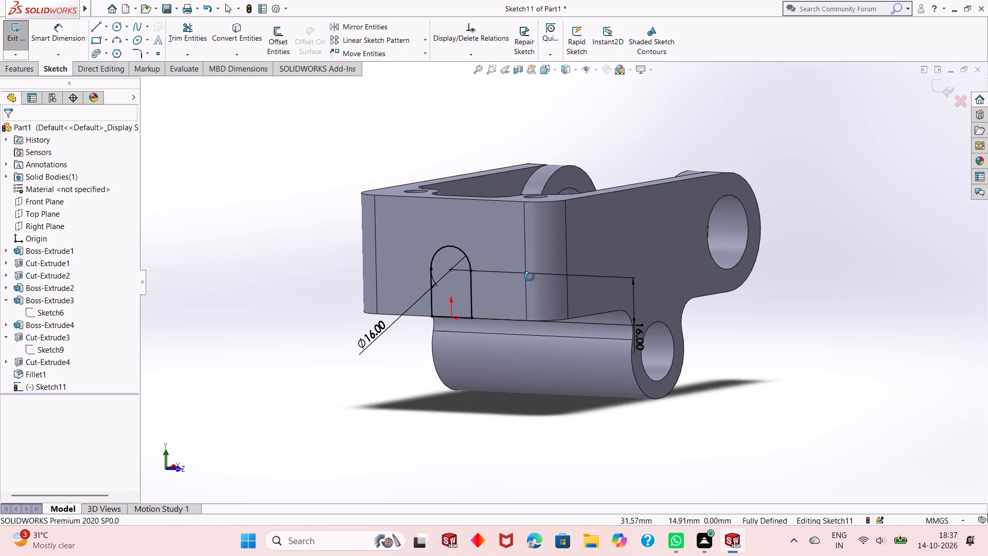
middle_click_drag(530, 276, 521, 287)
scroll(434, 284, "down", 3)
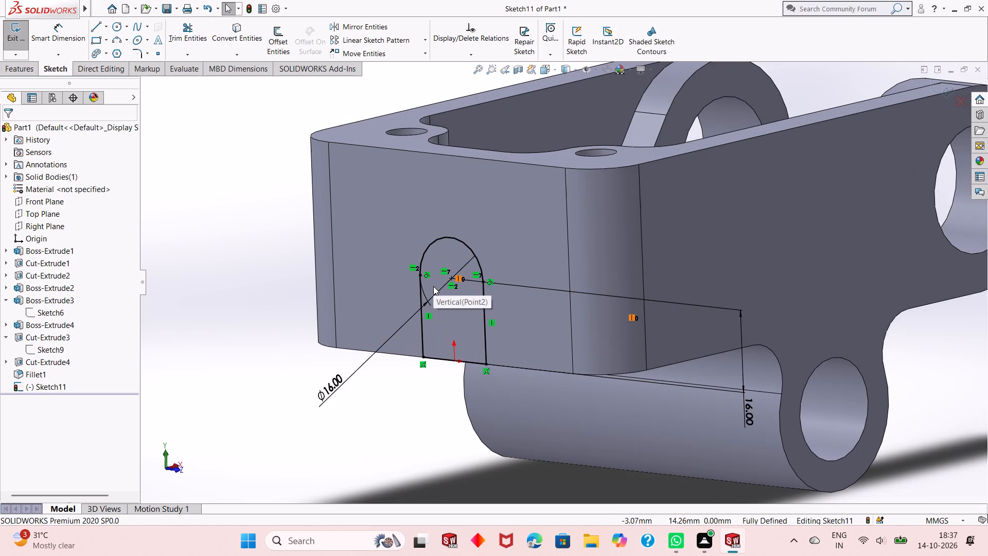
scroll(436, 291, "up", 1)
middle_click_drag(732, 256, 732, 257)
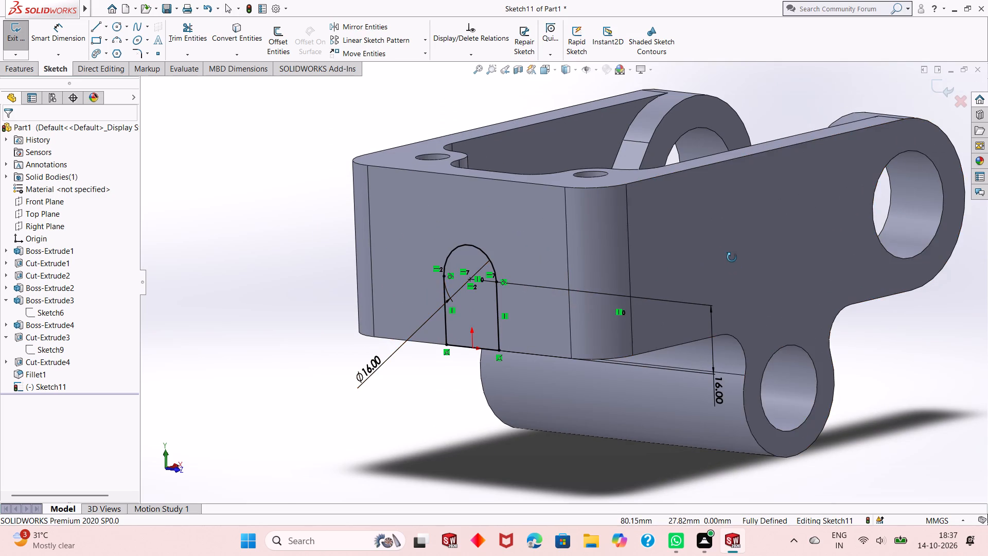
middle_click_drag(732, 257, 729, 261)
middle_click(526, 433)
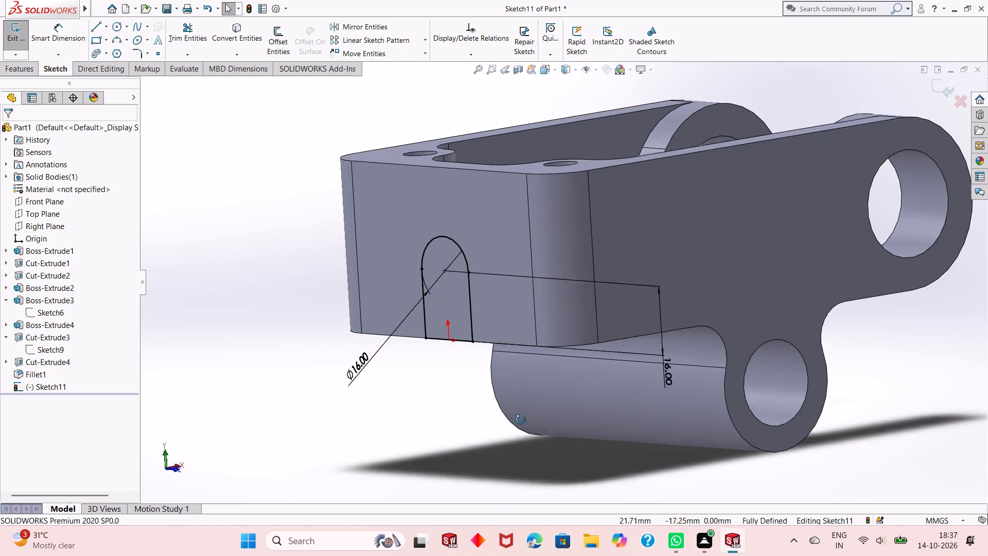
scroll(520, 427, "up", 1)
scroll(507, 268, "down", 1)
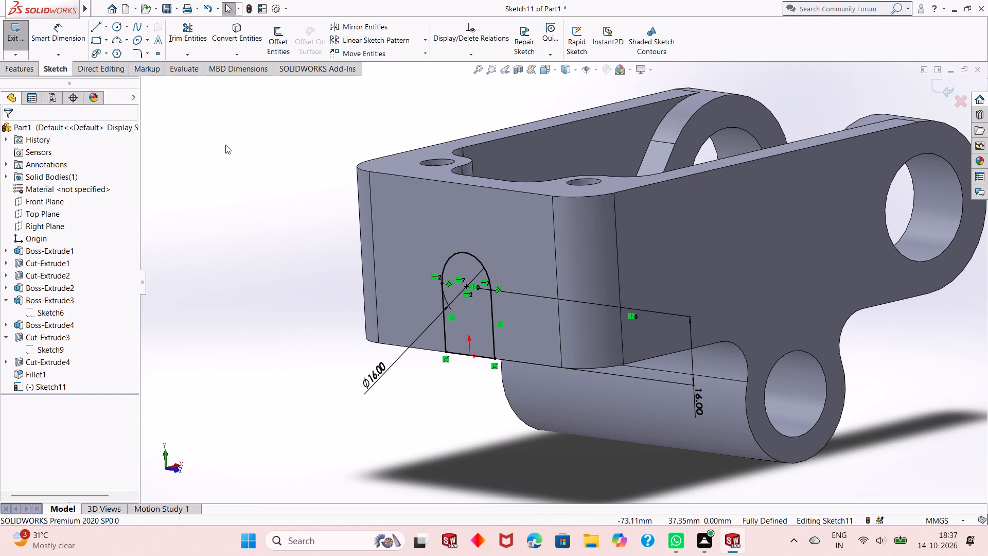
Draw a circle about 6.4 mm in diameter inside the arched profile, centred on the arc's centre.
left_click(23, 66)
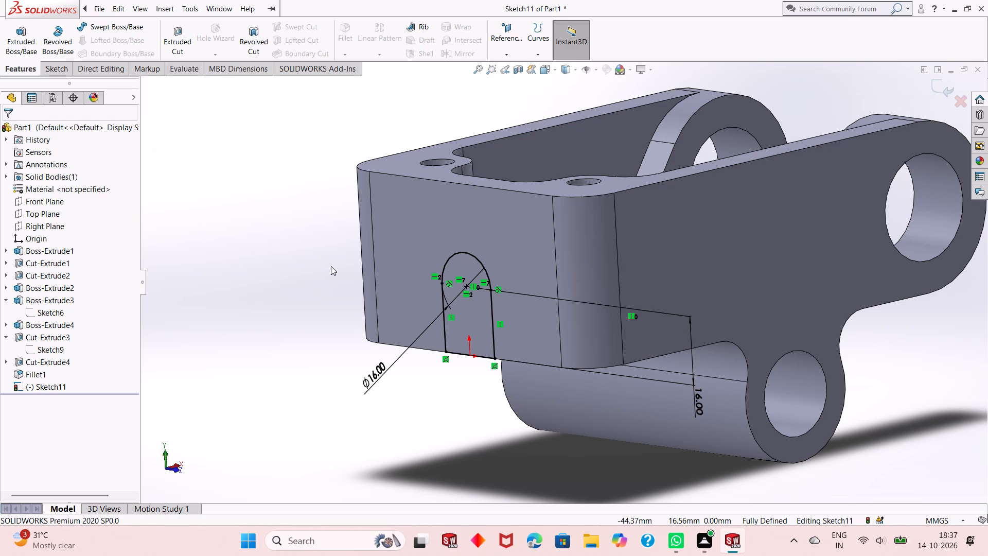
key("ctrl+8")
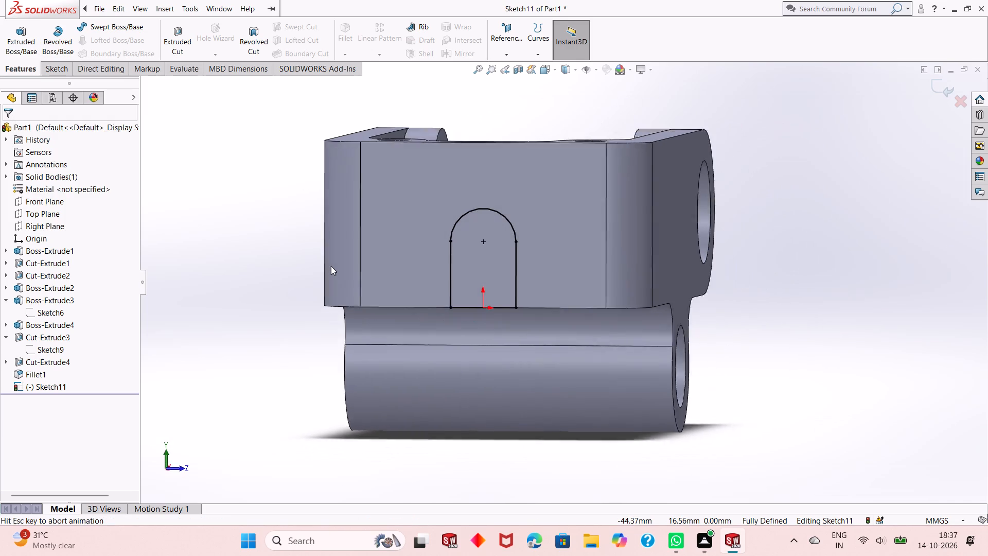
left_click(27, 70)
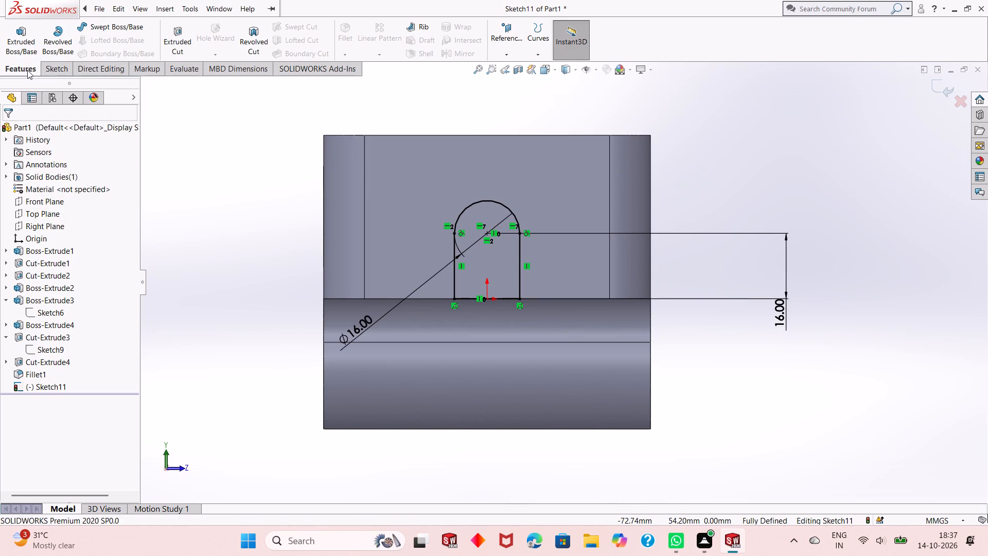
left_click(62, 71)
left_click(115, 26)
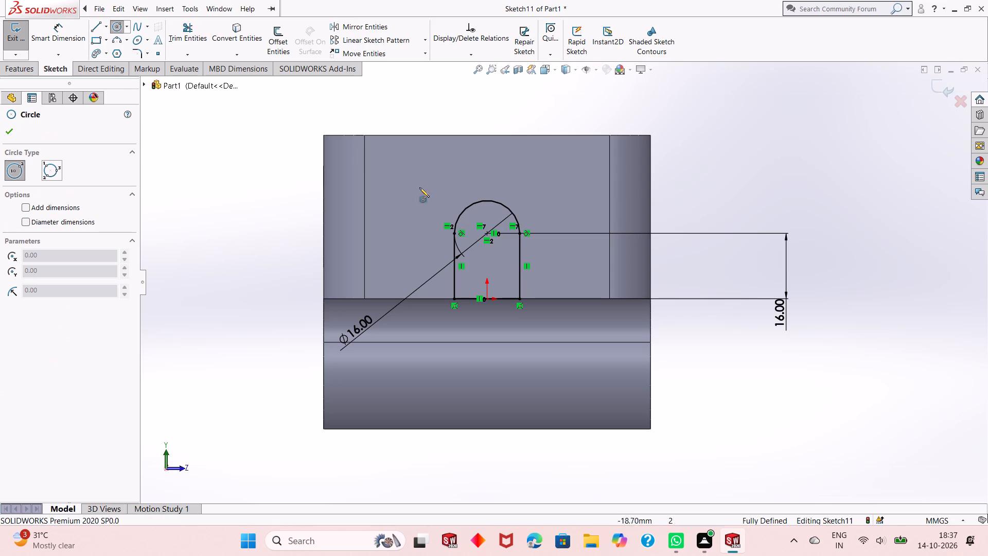
scroll(492, 219, "down", 4)
left_click(499, 240)
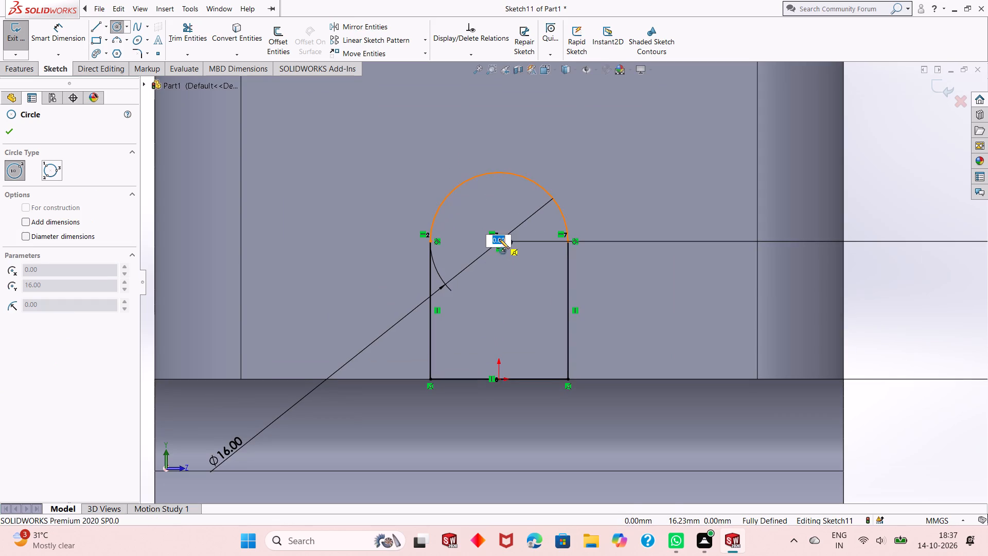
key("Escape")
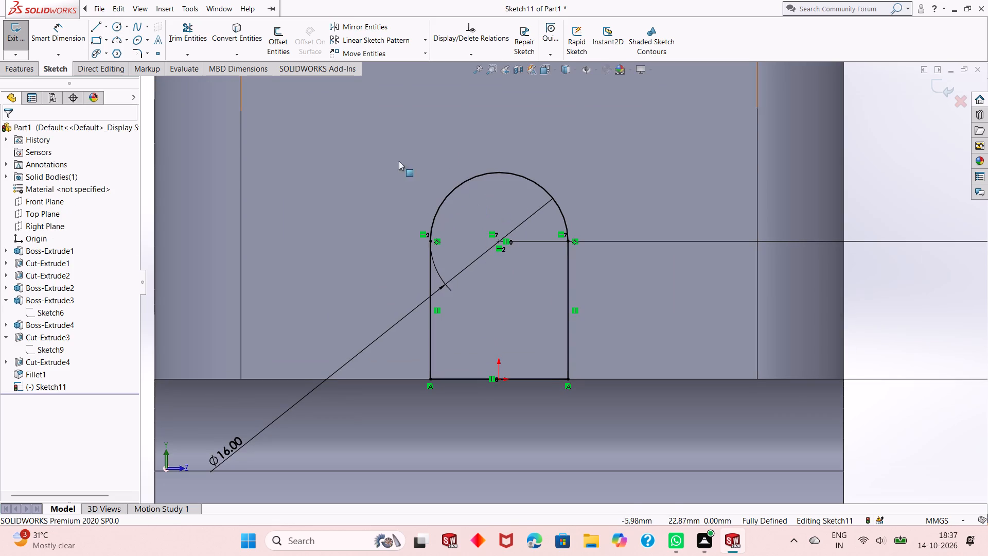
left_click(109, 24)
left_click(121, 30)
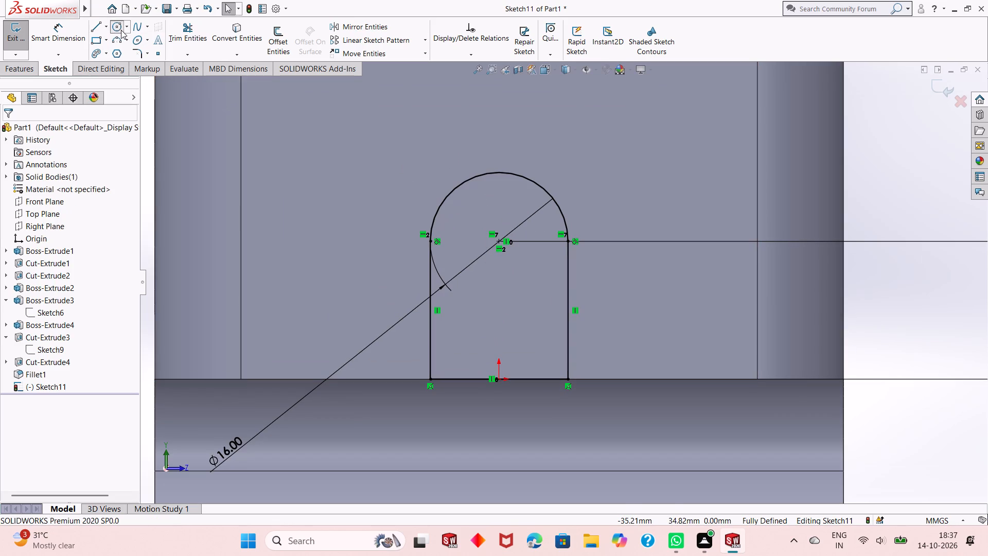
left_click(498, 239)
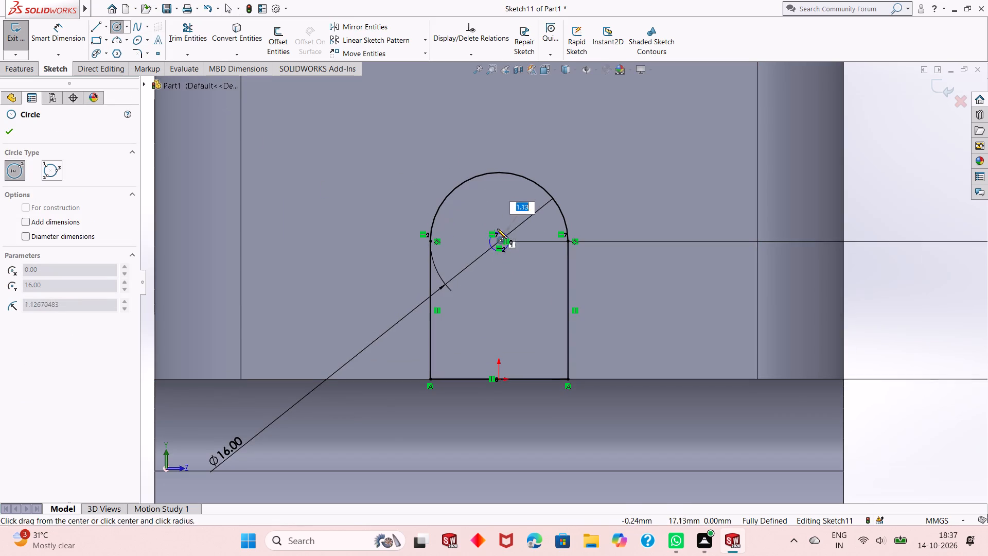
left_click(498, 214)
right_click(335, 198)
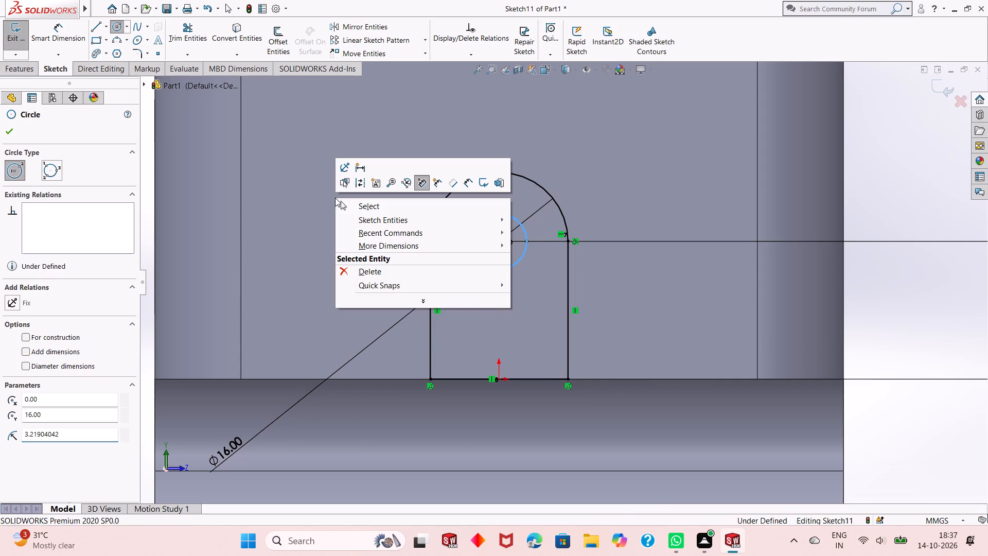
left_click(347, 205)
Dimension the inner circle's diameter to 8 mm.
left_click(47, 39)
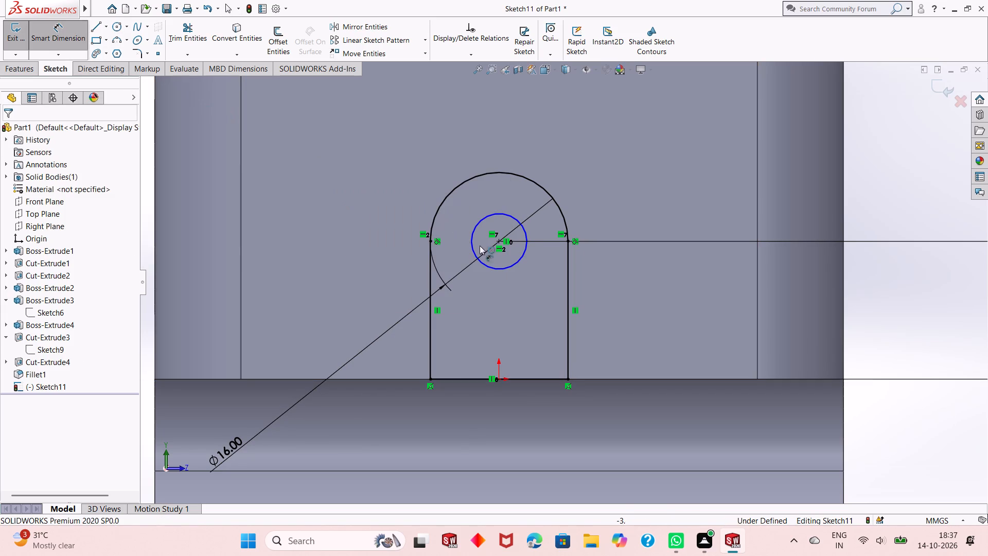
left_click(515, 260)
left_click(515, 262)
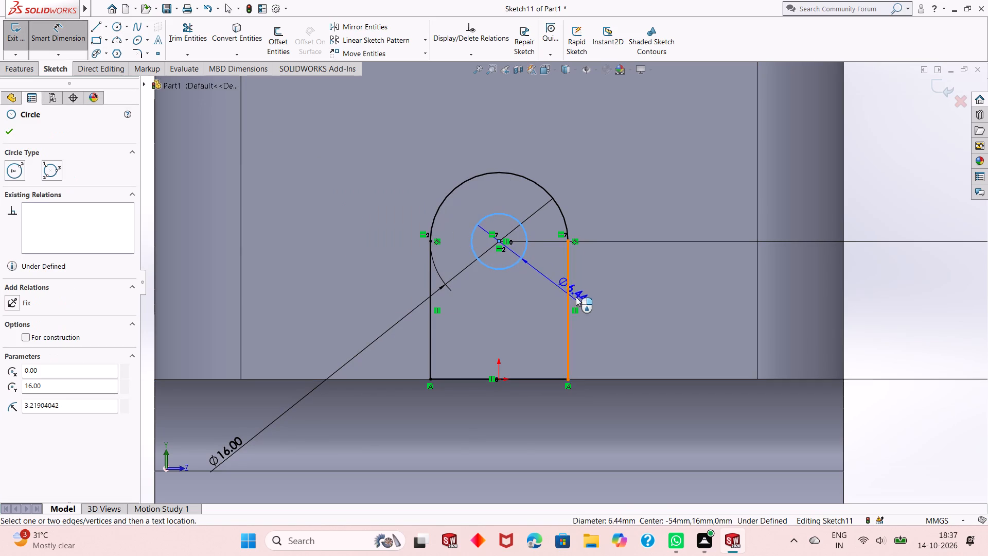
left_click(605, 315)
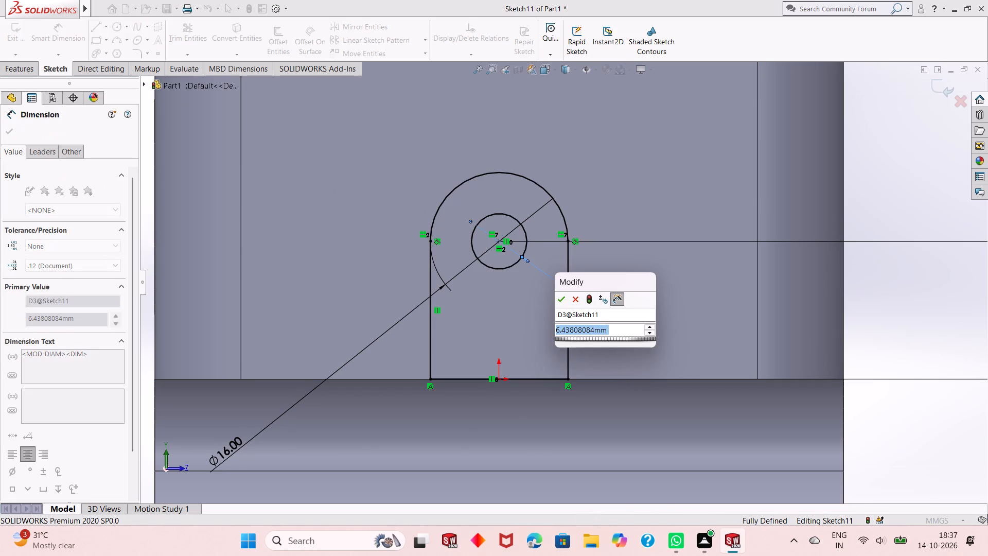
key("8")
key("Return")
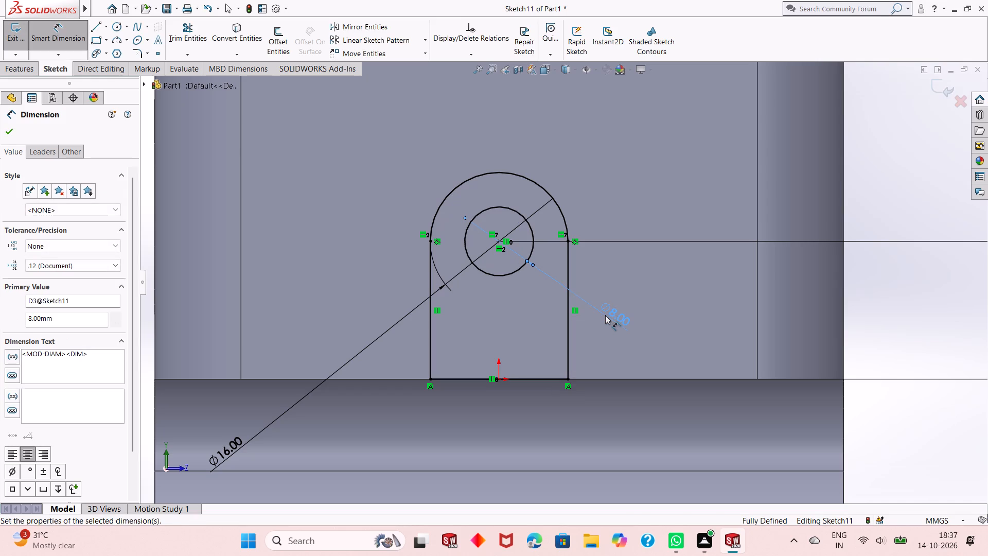
right_click(641, 210)
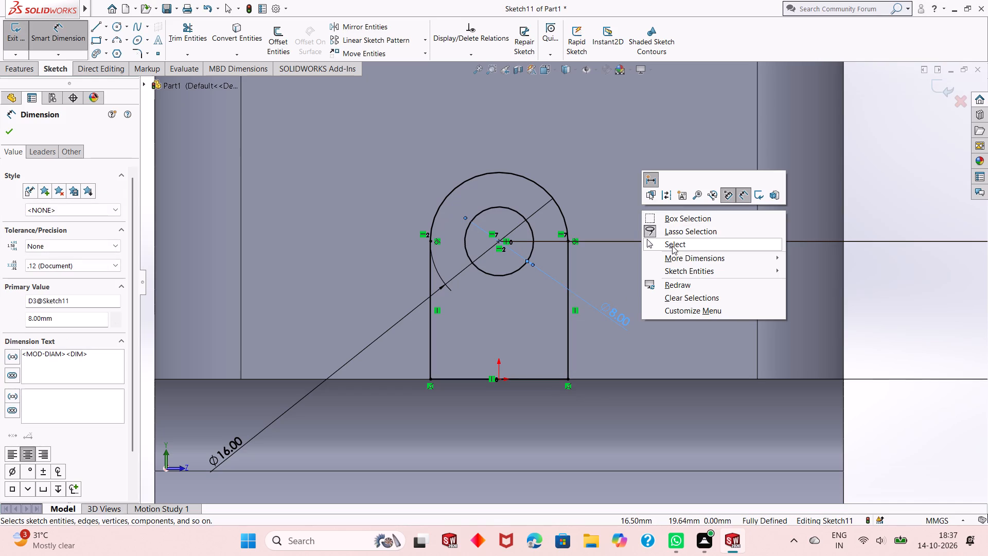
left_click(672, 246)
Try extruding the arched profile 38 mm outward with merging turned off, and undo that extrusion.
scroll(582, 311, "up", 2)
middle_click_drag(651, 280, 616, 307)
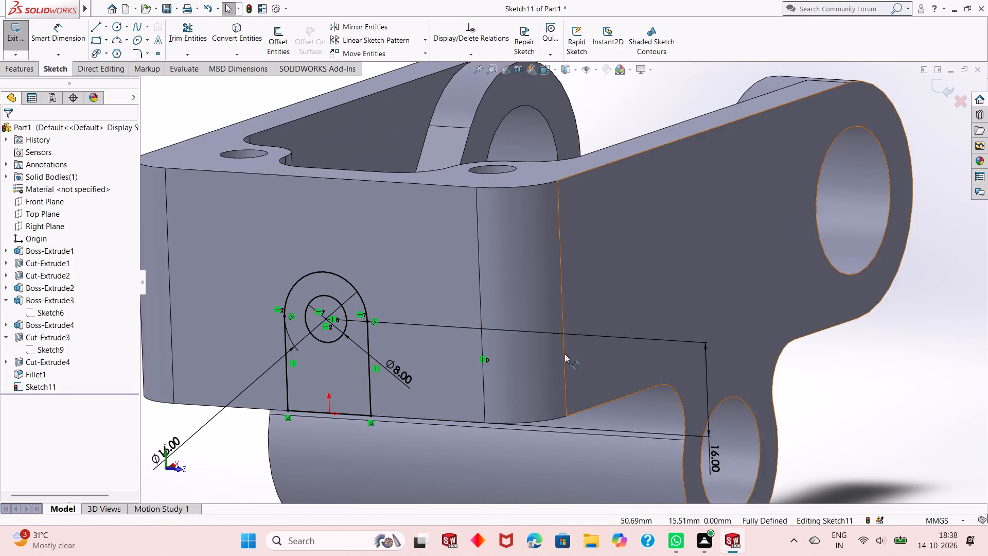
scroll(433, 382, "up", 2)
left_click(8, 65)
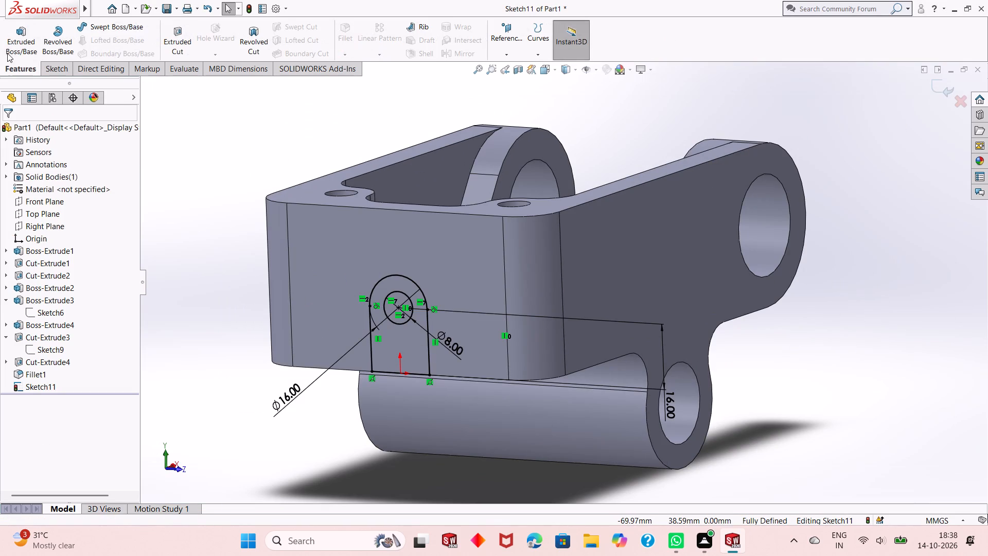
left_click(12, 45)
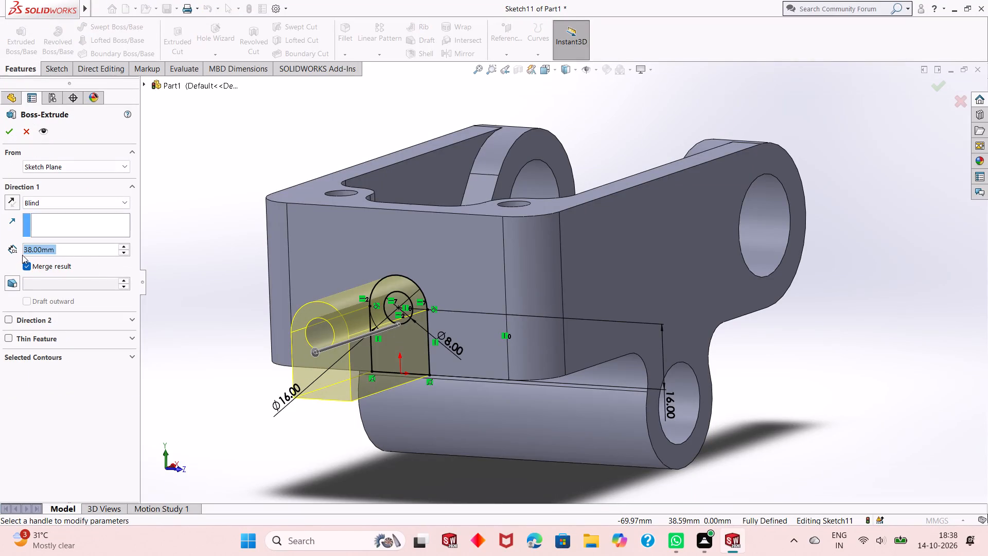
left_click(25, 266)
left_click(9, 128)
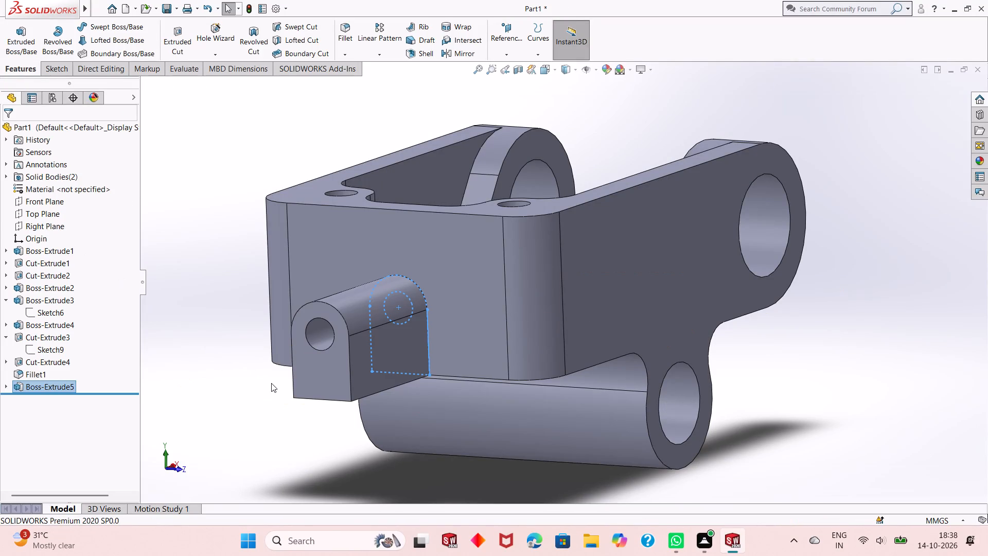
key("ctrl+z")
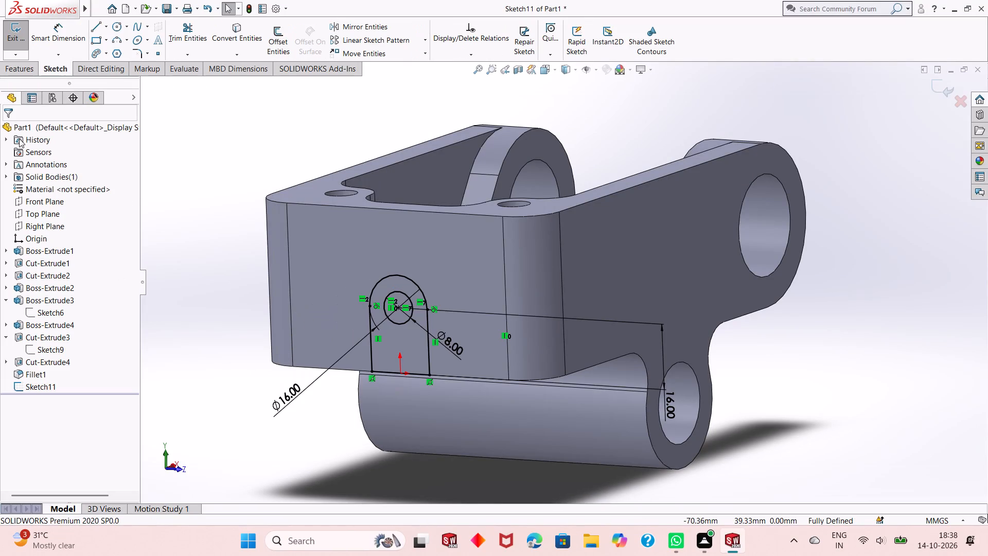
Extrude the arched profile with its hole 8 mm outward from the end face, merged with the body.
left_click(19, 72)
left_click(15, 46)
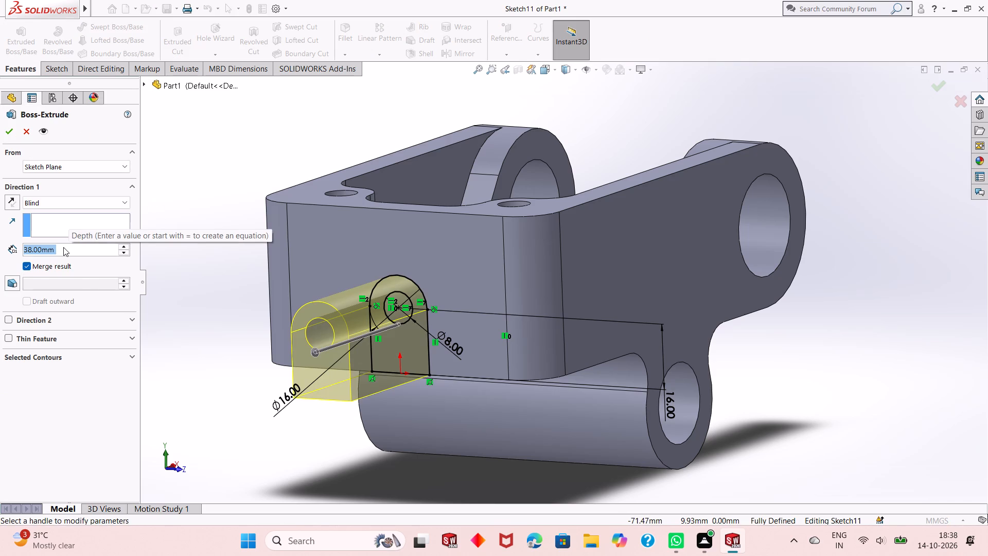
key("8")
key("Return")
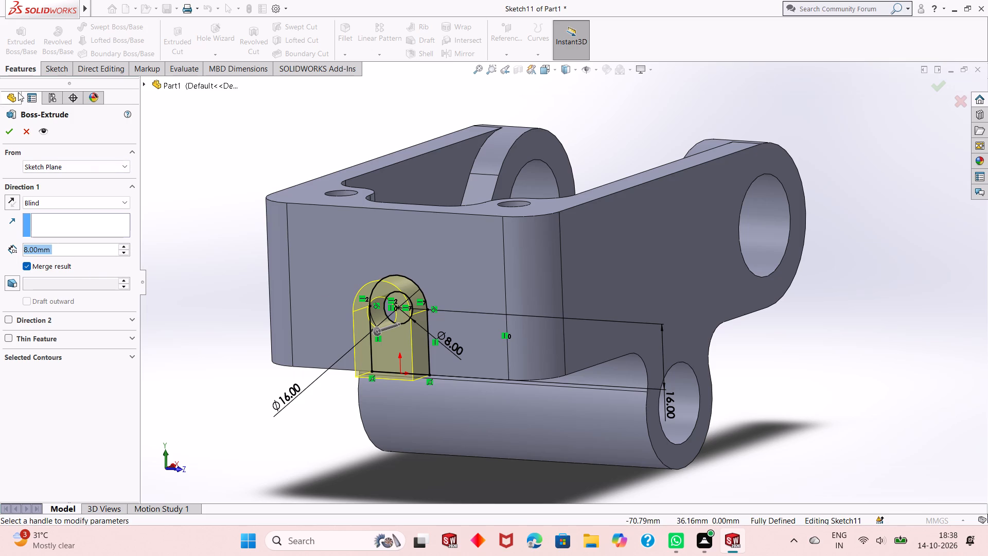
left_click(8, 133)
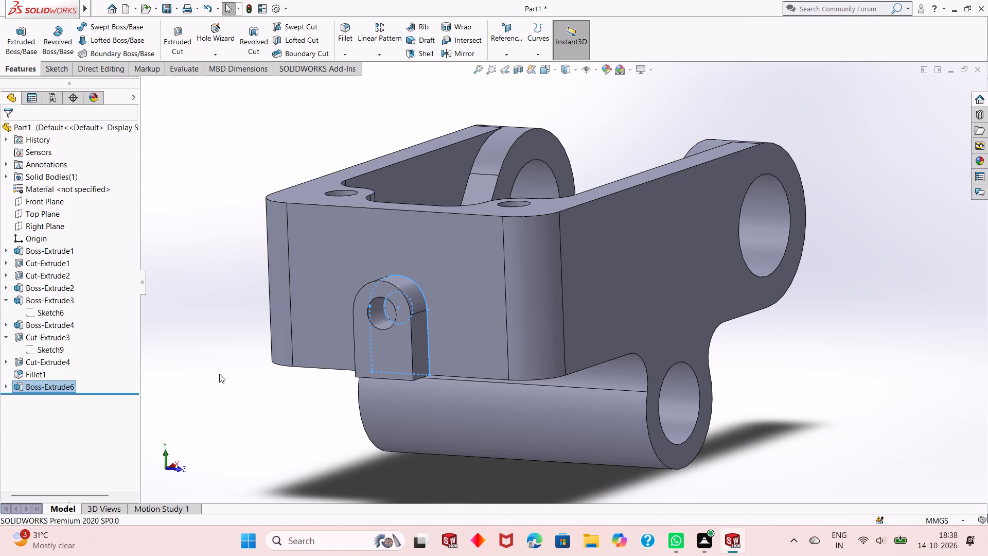
left_click(235, 381)
Inspect the new arched lug and the rest of the part from below, above and the opposite end.
middle_click_drag(379, 391, 377, 309)
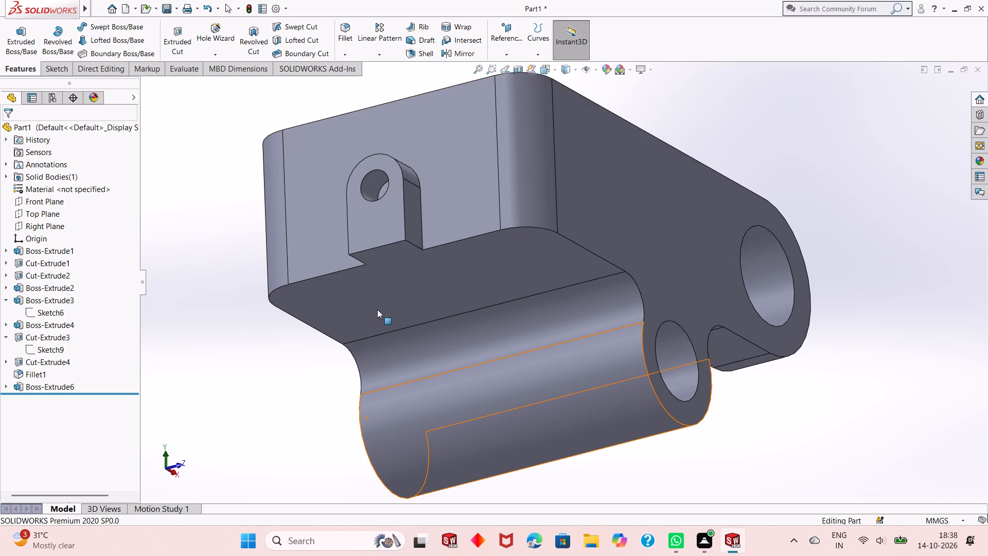
middle_click_drag(449, 195, 444, 251)
scroll(464, 298, "up", 3)
middle_click_drag(491, 153, 491, 189)
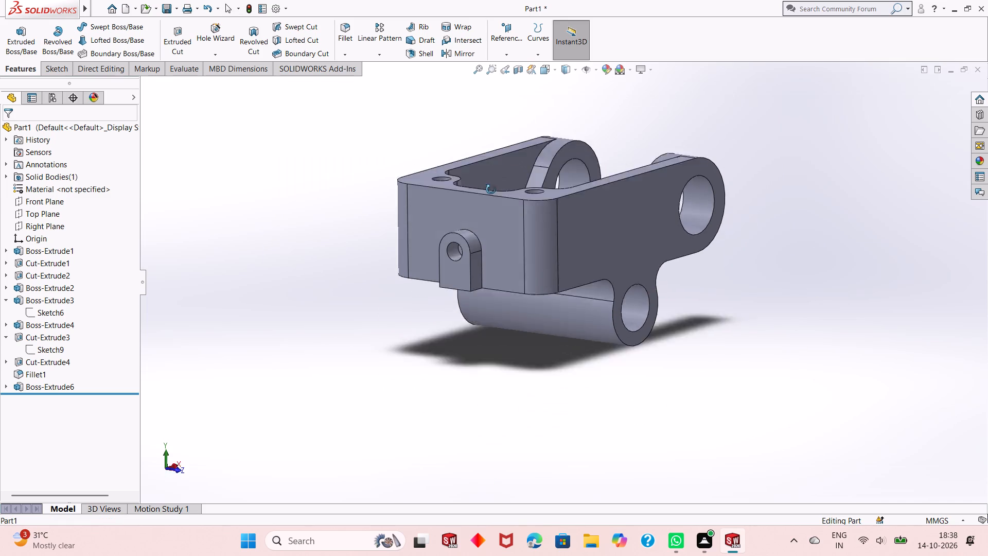
middle_click_drag(491, 189, 470, 268)
scroll(519, 202, "down", 1)
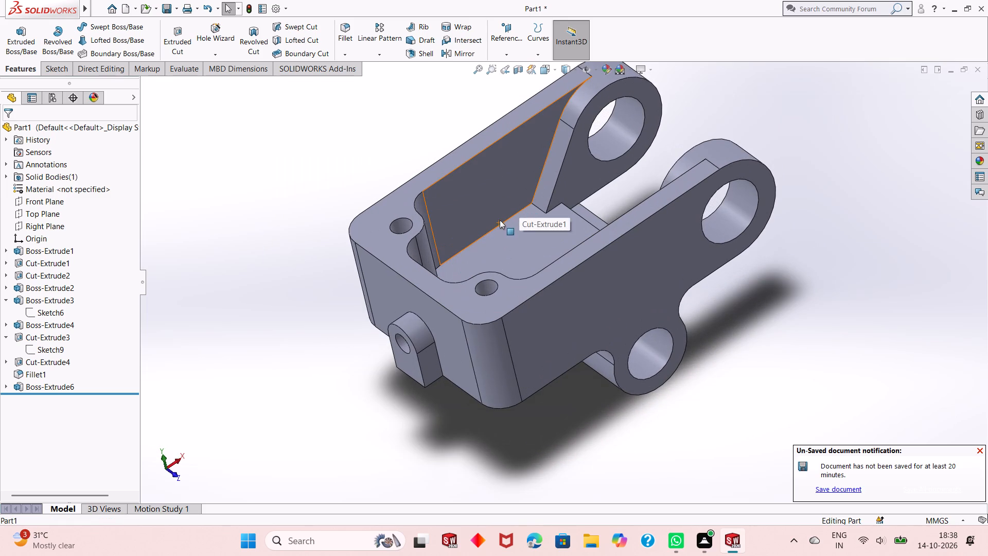
middle_click_drag(487, 239, 473, 236)
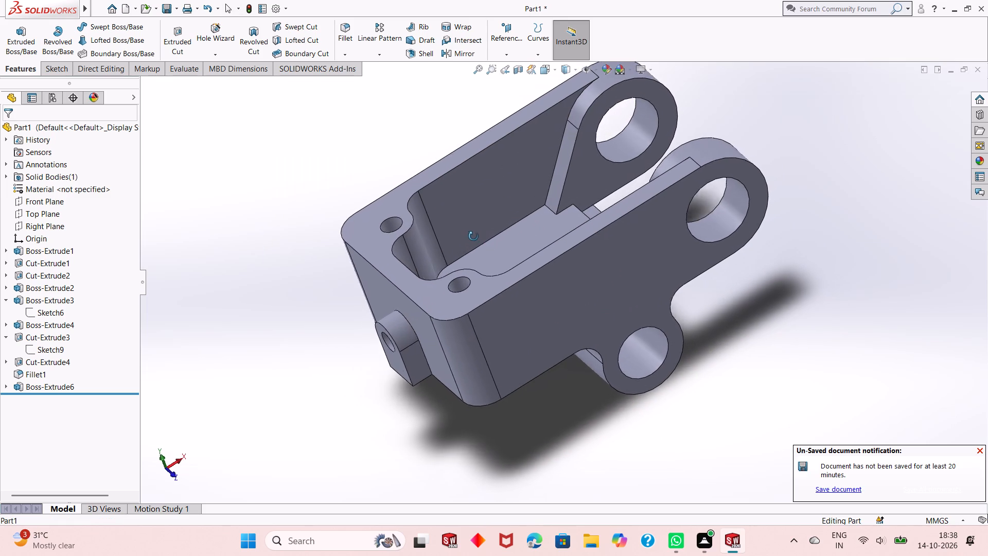
middle_click_drag(473, 236, 347, 395)
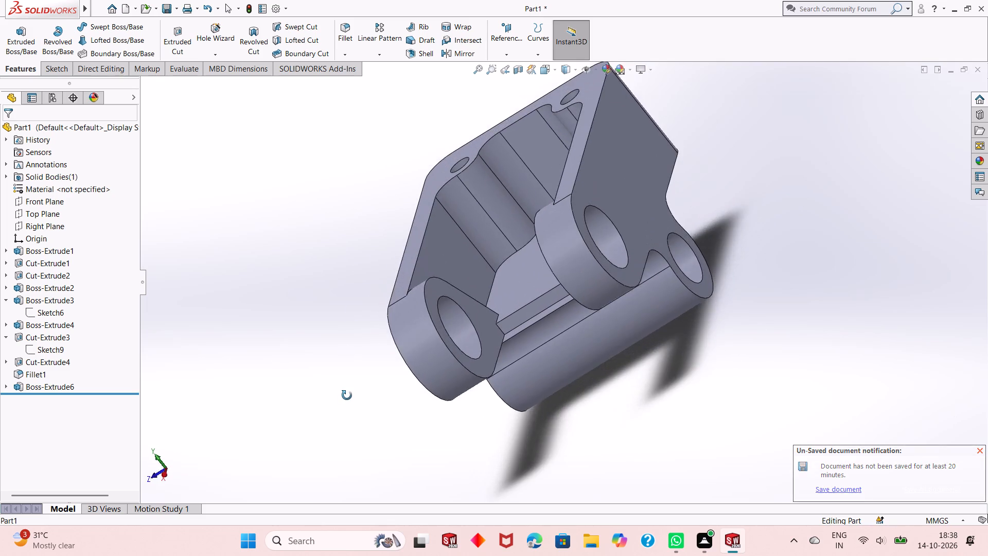
middle_click_drag(347, 395, 384, 380)
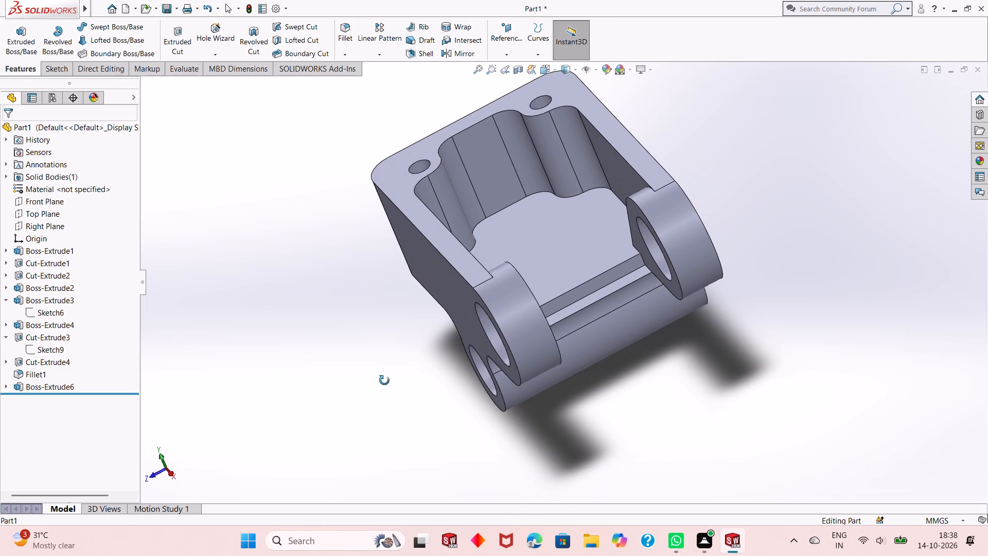
Inspect the whole part from the side, above and the open end, checking the pocket, corner holes, rounded wall ends and cylindrical boss.
middle_click_drag(384, 380, 472, 235)
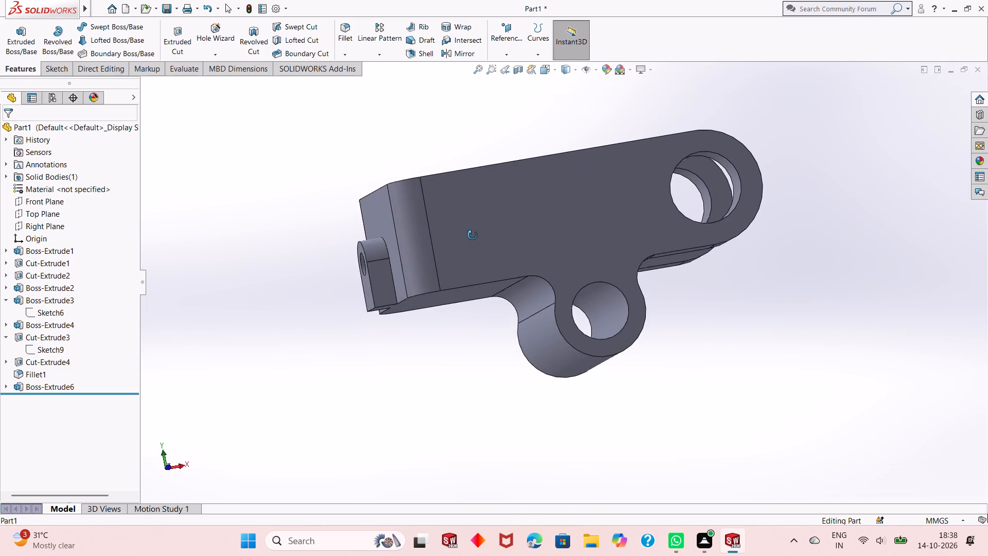
middle_click_drag(472, 235, 475, 426)
middle_click_drag(563, 283, 504, 375)
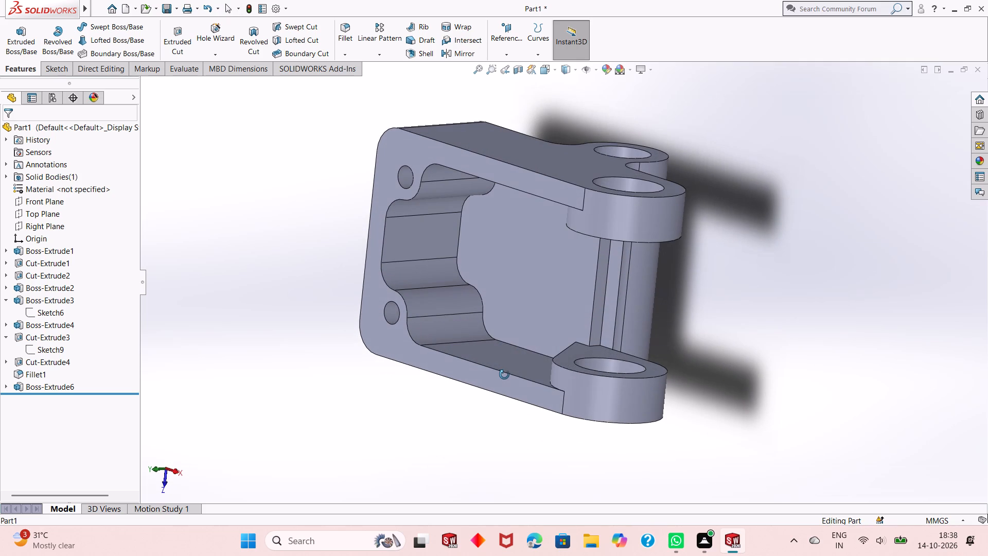
middle_click_drag(504, 375, 522, 305)
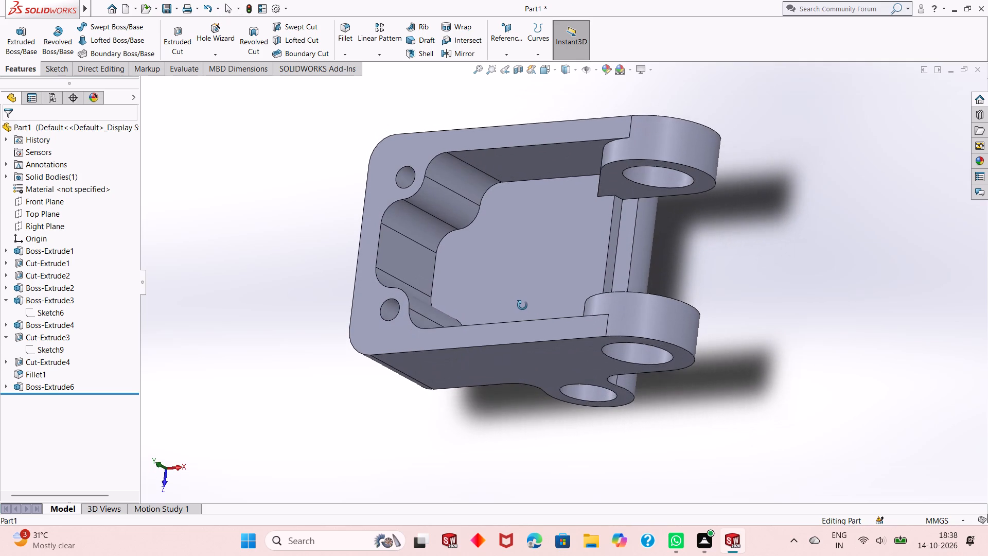
middle_click_drag(522, 305, 521, 304)
middle_click_drag(546, 386, 546, 333)
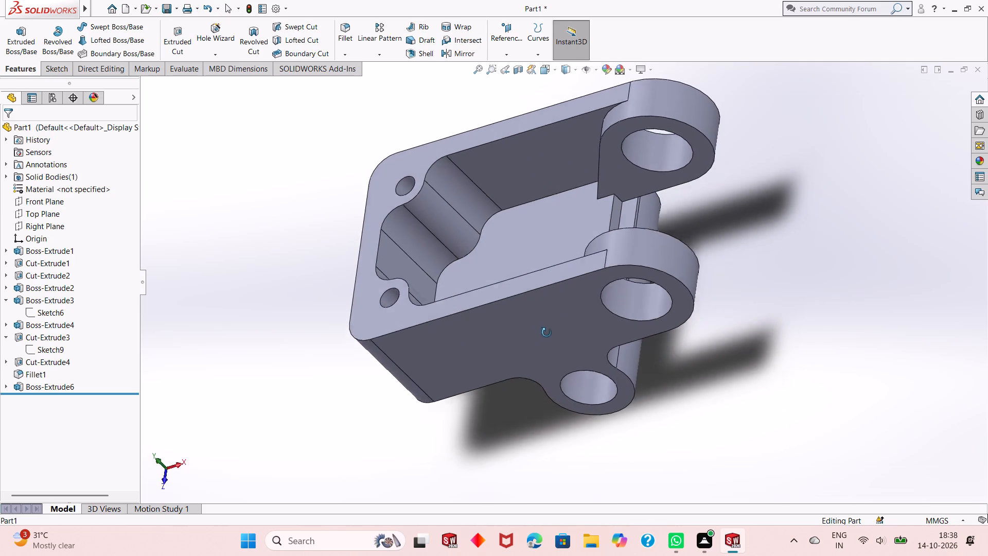
middle_click_drag(546, 333, 537, 411)
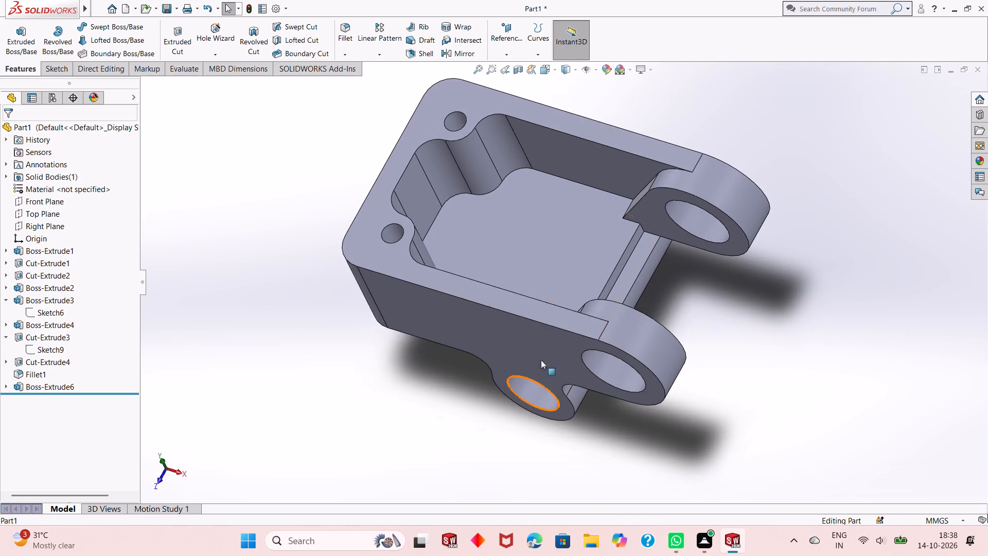
middle_click_drag(515, 204, 508, 254)
scroll(507, 212, "down", 2)
middle_click_drag(498, 293, 503, 204)
scroll(503, 217, "up", 1)
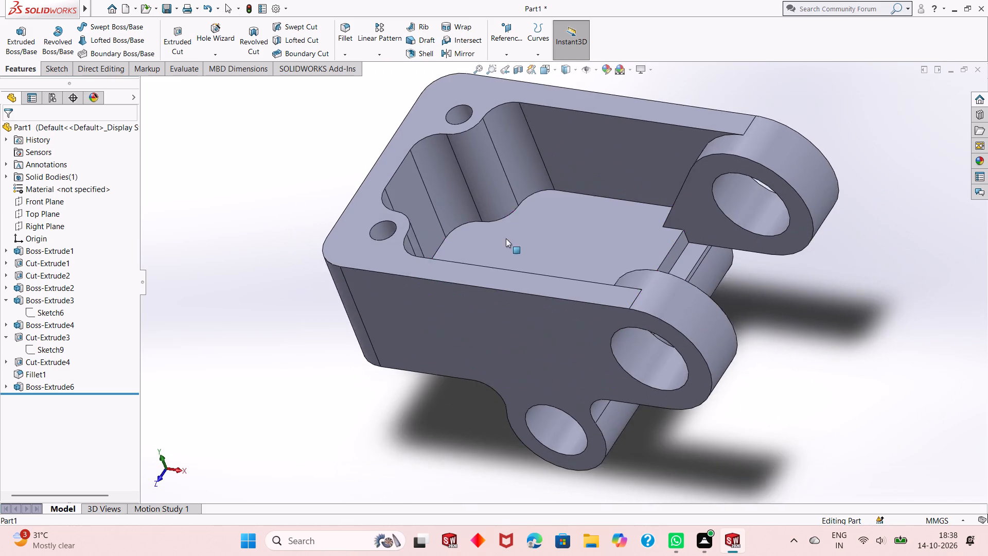
scroll(506, 238, "up", 3)
scroll(562, 169, "down", 1)
scroll(576, 279, "down", 1)
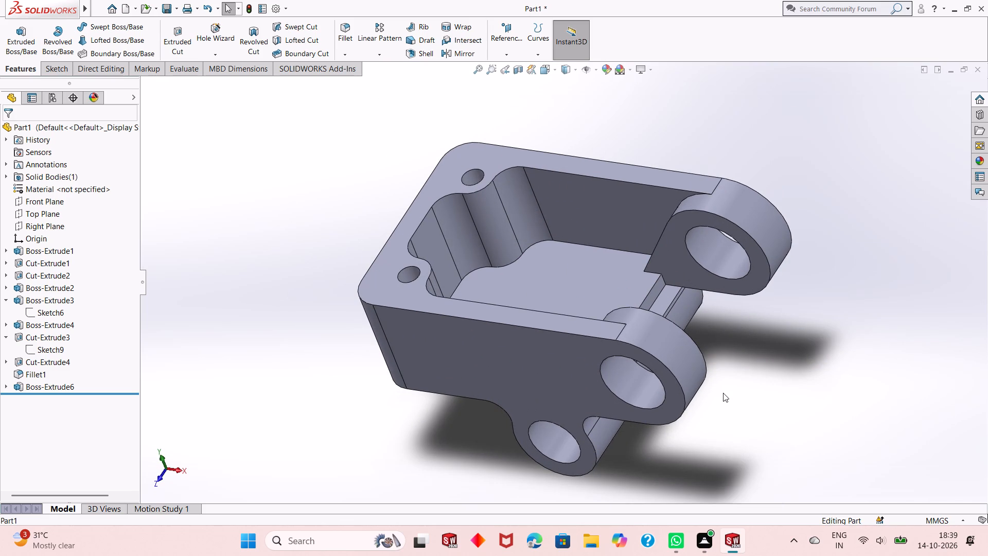
scroll(616, 321, "down", 1)
scroll(614, 320, "up", 1)
scroll(574, 438, "up", 1)
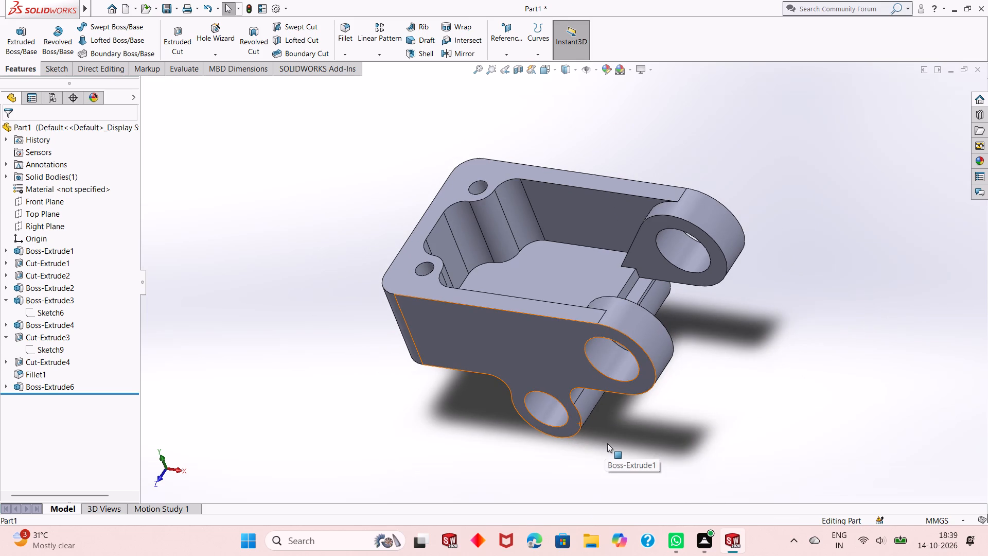
middle_click_drag(608, 443, 602, 375)
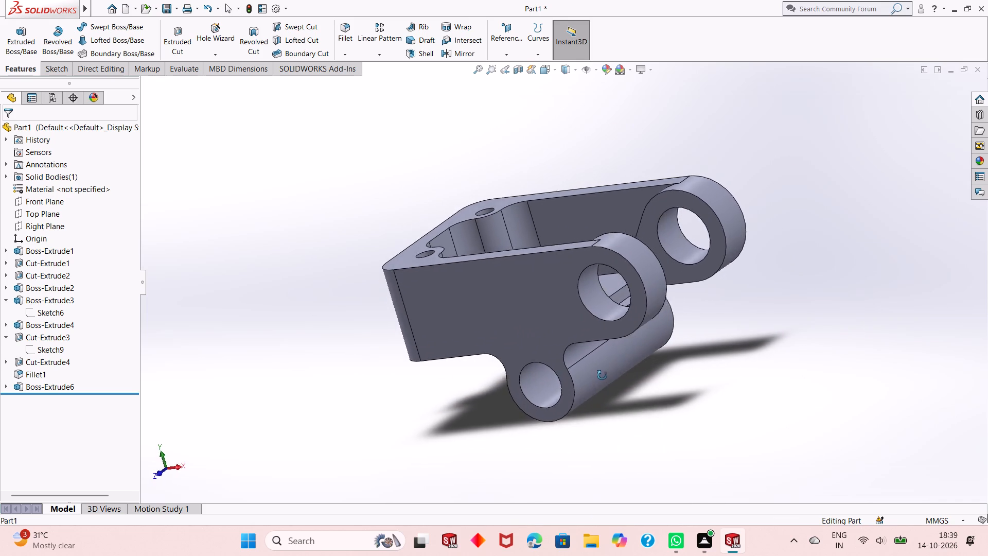
middle_click_drag(602, 375, 509, 457)
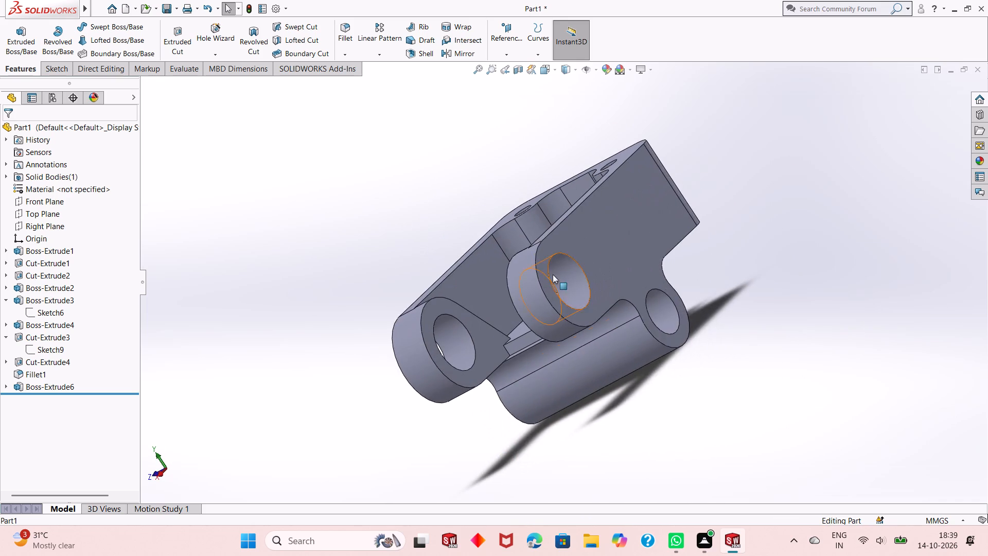
scroll(553, 274, "down", 2)
middle_click_drag(527, 336, 569, 398)
scroll(537, 386, "up", 3)
middle_click_drag(498, 361, 508, 254)
scroll(509, 249, "up", 1)
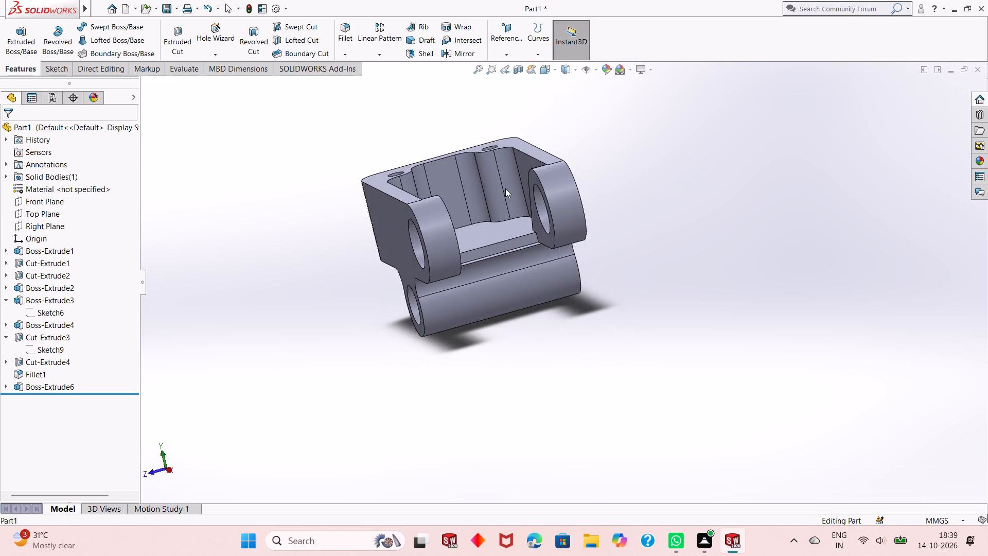
scroll(505, 188, "down", 3)
middle_click(514, 294)
middle_click_drag(515, 353, 576, 344)
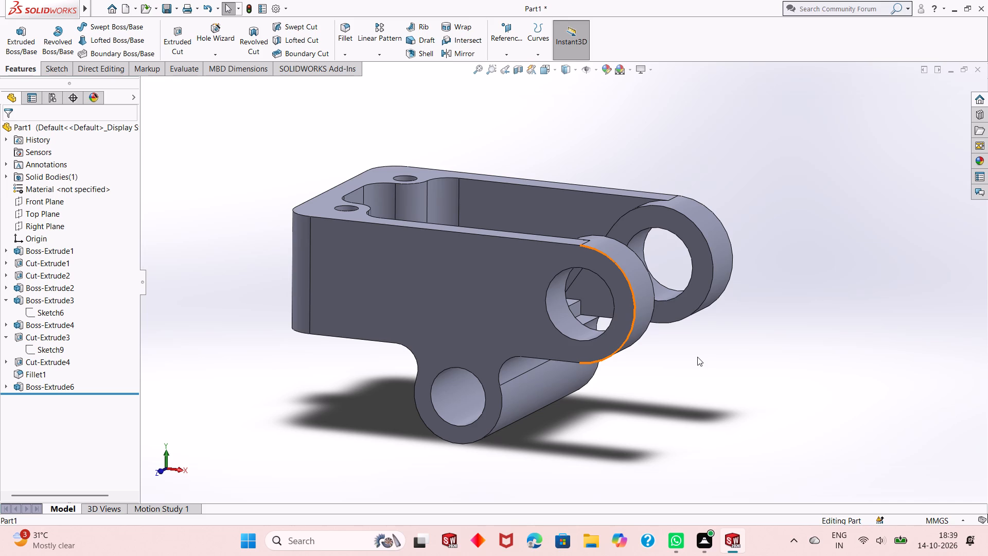
Examine the two rounded wall ends with their holes, the blended boss and the pocket interior from the open end.
middle_click_drag(668, 330, 663, 340)
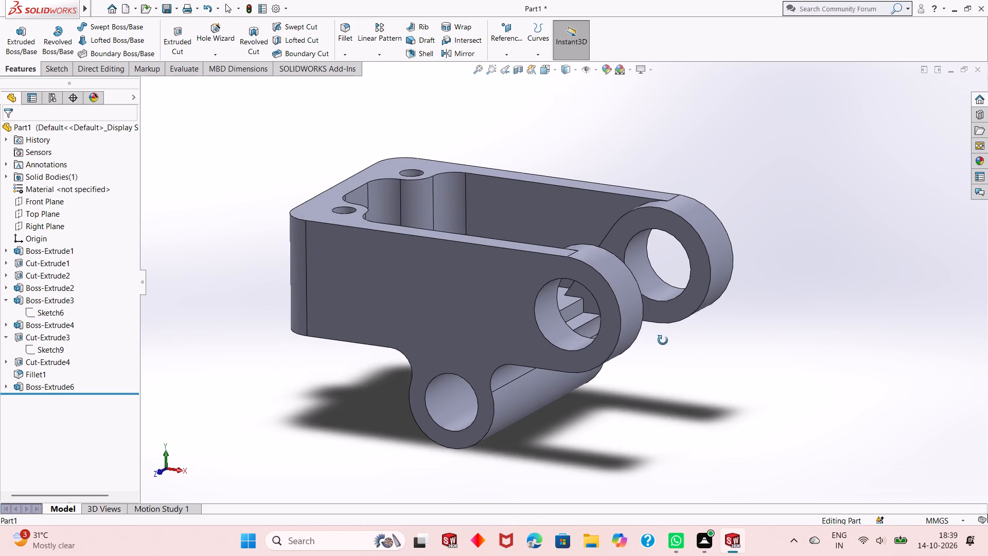
middle_click_drag(663, 340, 664, 352)
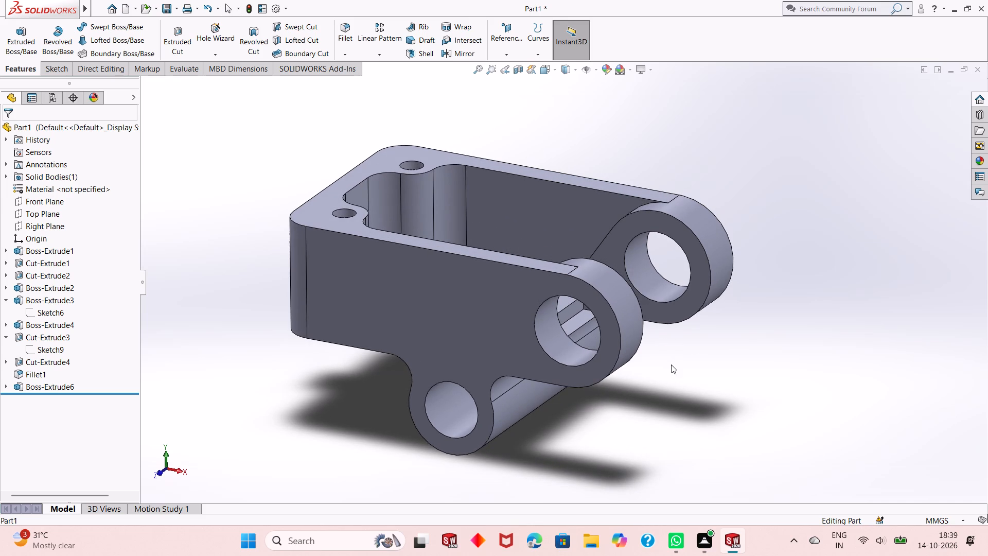
scroll(671, 364, "up", 1)
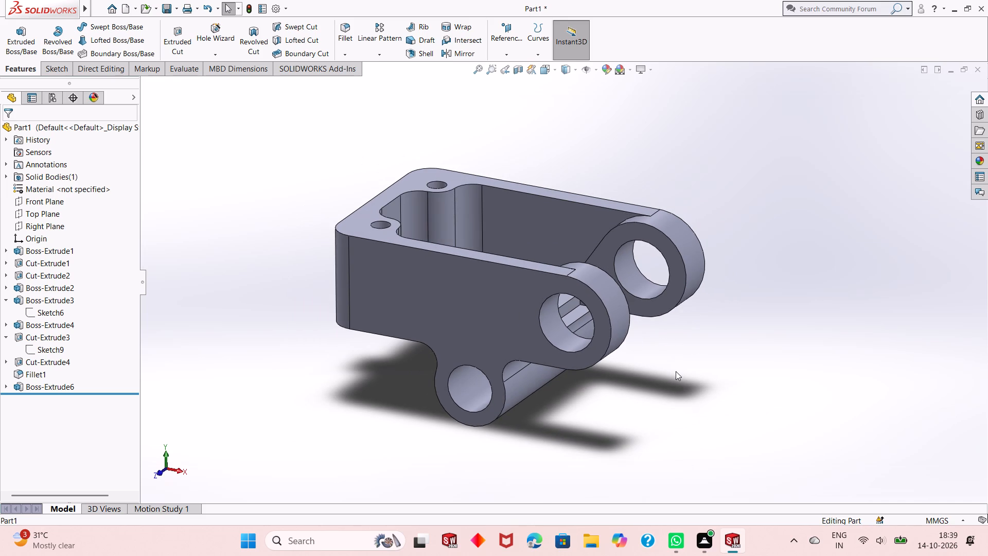
scroll(591, 222, "down", 1)
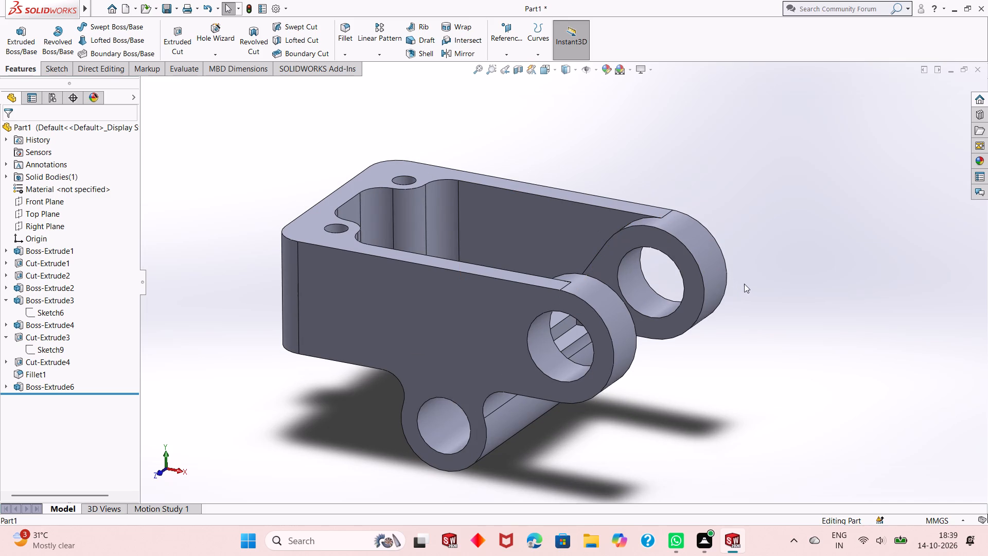
middle_click_drag(765, 233, 759, 246)
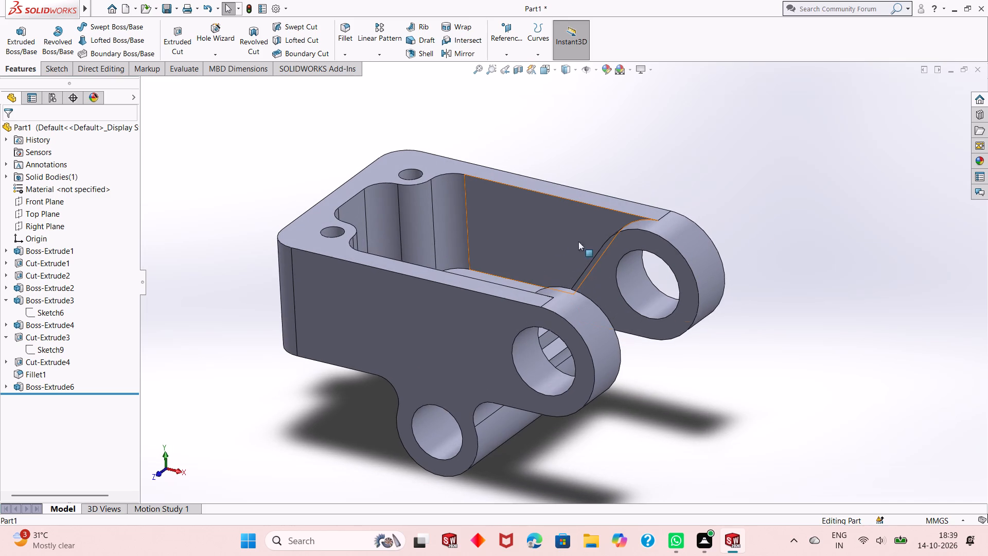
scroll(534, 233, "down", 1)
scroll(526, 254, "up", 1)
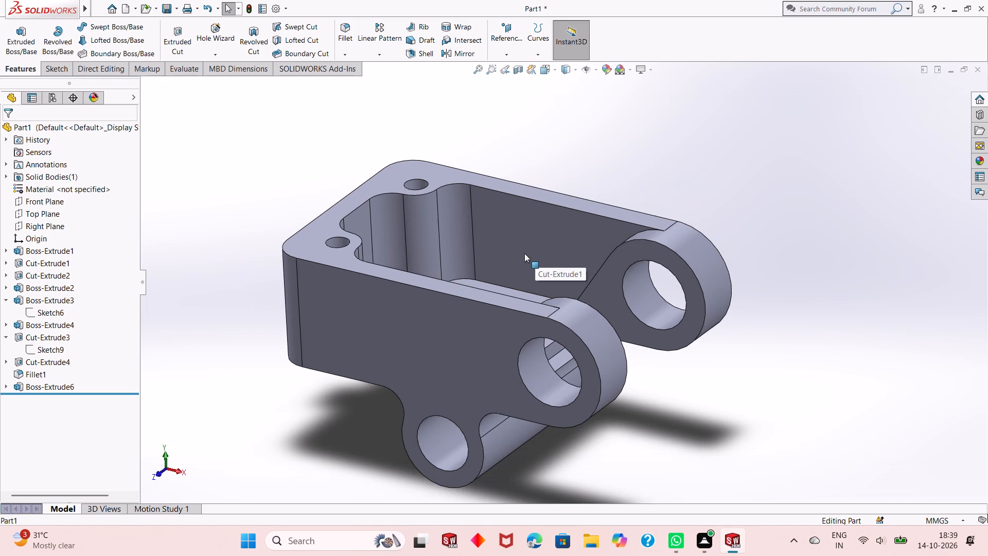
scroll(483, 222, "down", 1)
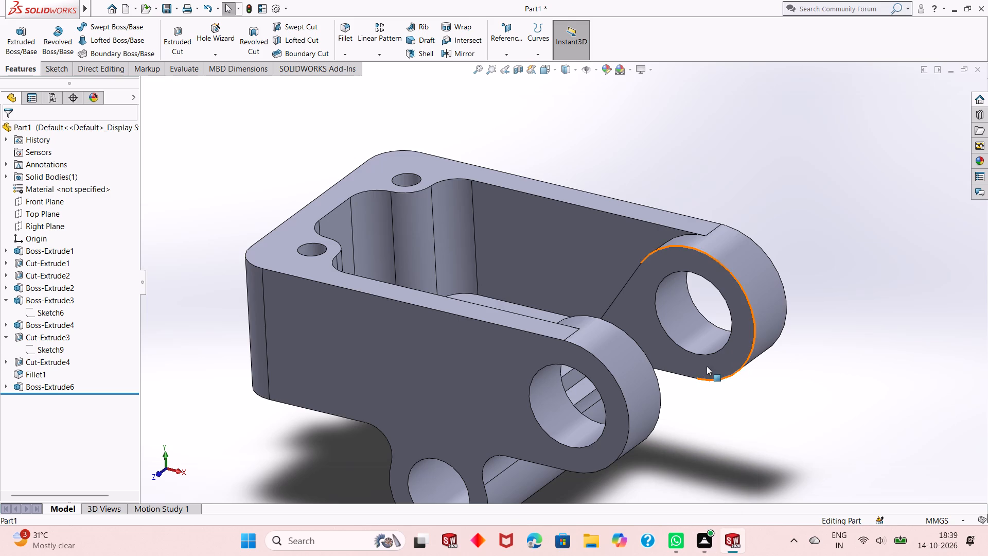
middle_click_drag(734, 433, 728, 429)
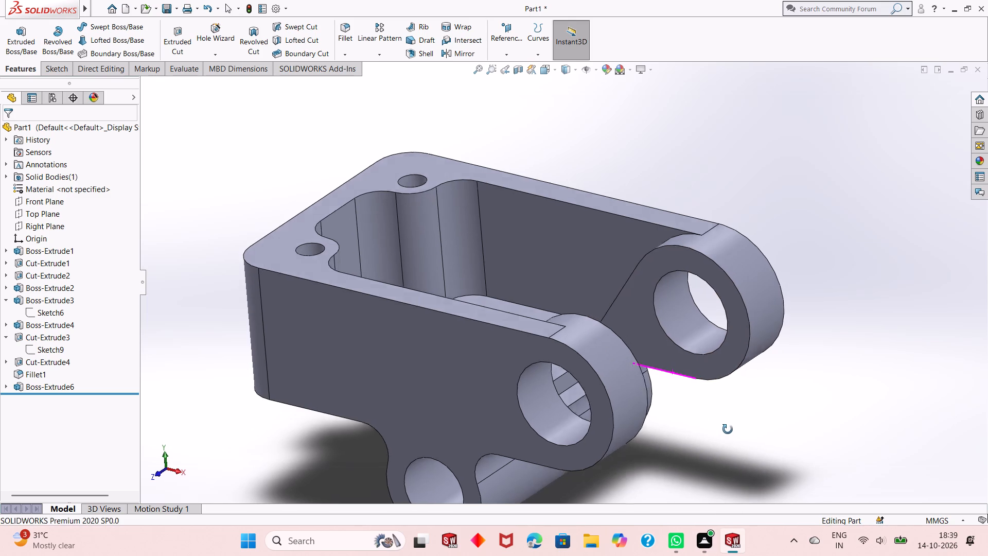
middle_click_drag(728, 429, 722, 419)
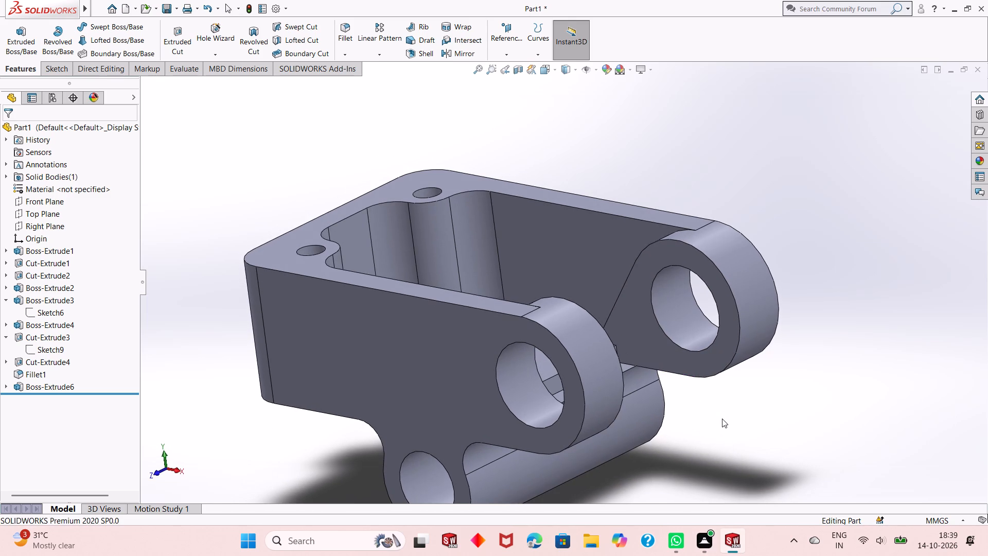
middle_click_drag(693, 418, 698, 395)
scroll(610, 399, "up", 1)
scroll(515, 312, "down", 1)
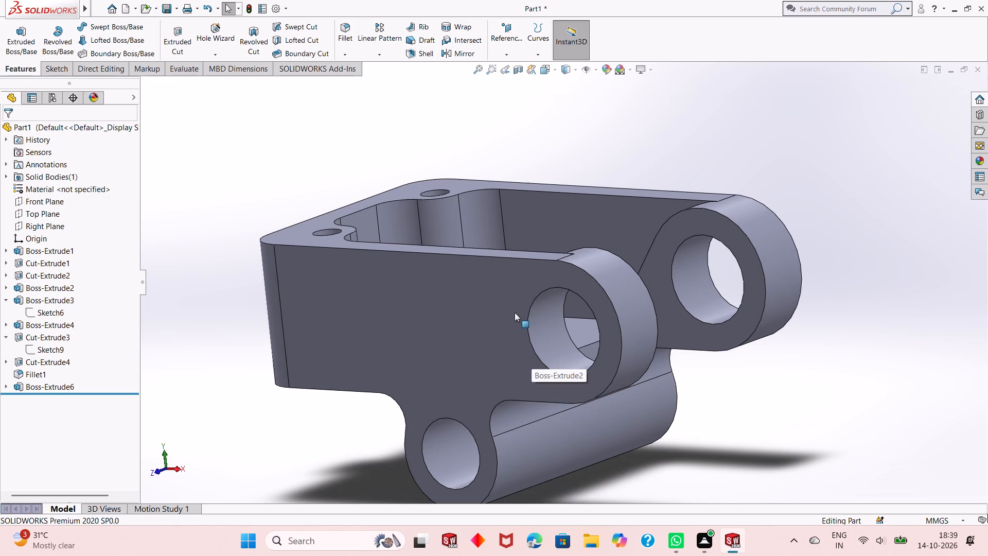
middle_click_drag(508, 274, 501, 292)
scroll(499, 312, "up", 1)
middle_click_drag(495, 303, 492, 309)
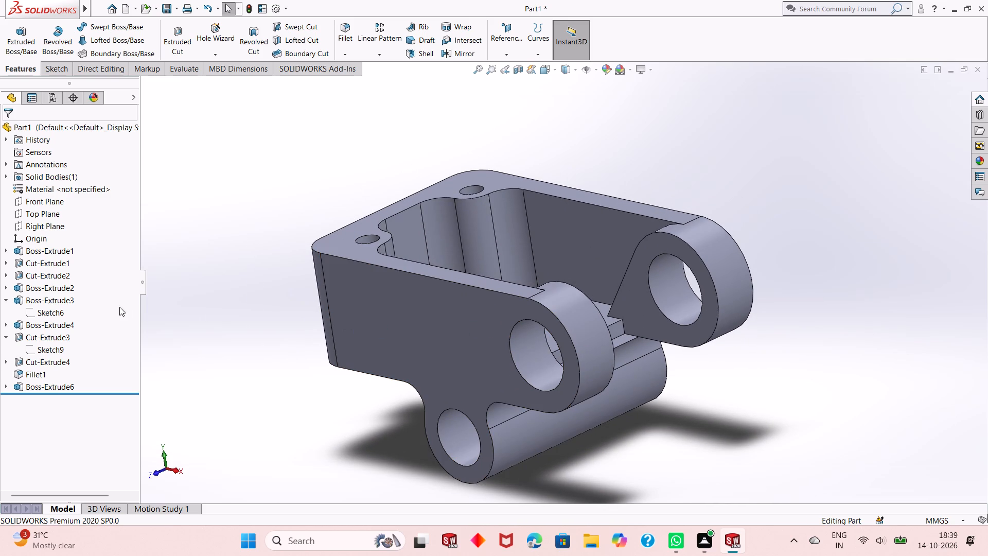
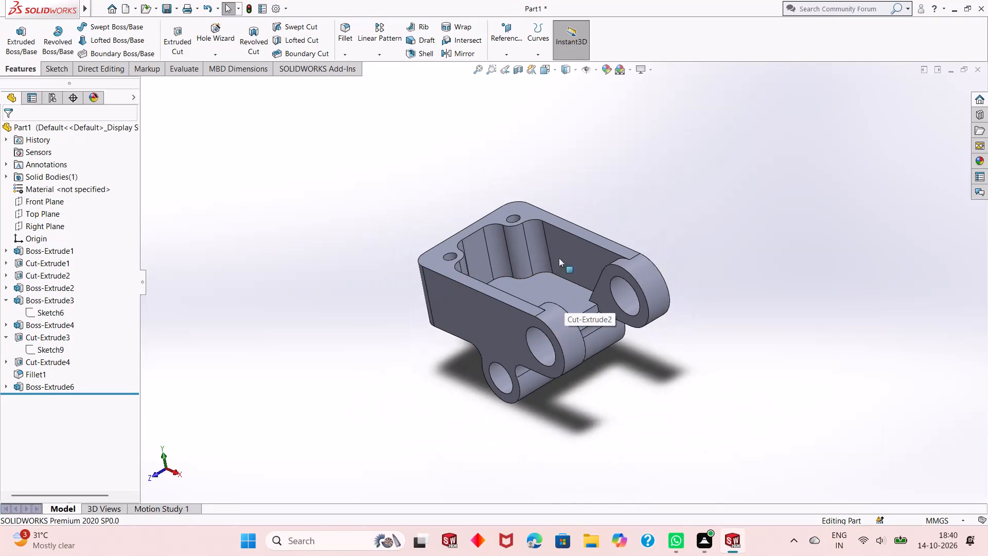
Save the part in the Downloads folder as a SOLIDWORKS part named "Forked box bracket".
scroll(558, 230, "down", 2)
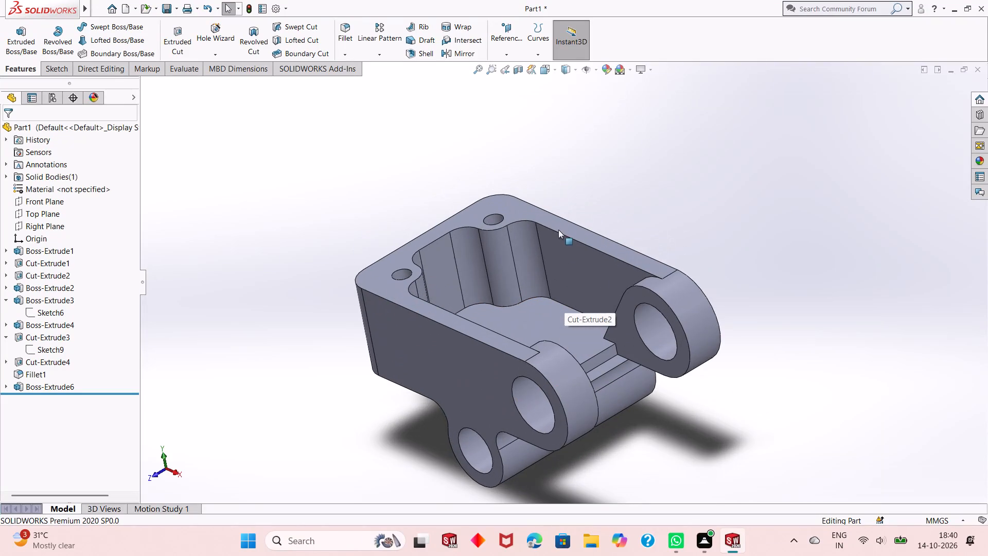
middle_click_drag(553, 303, 549, 299)
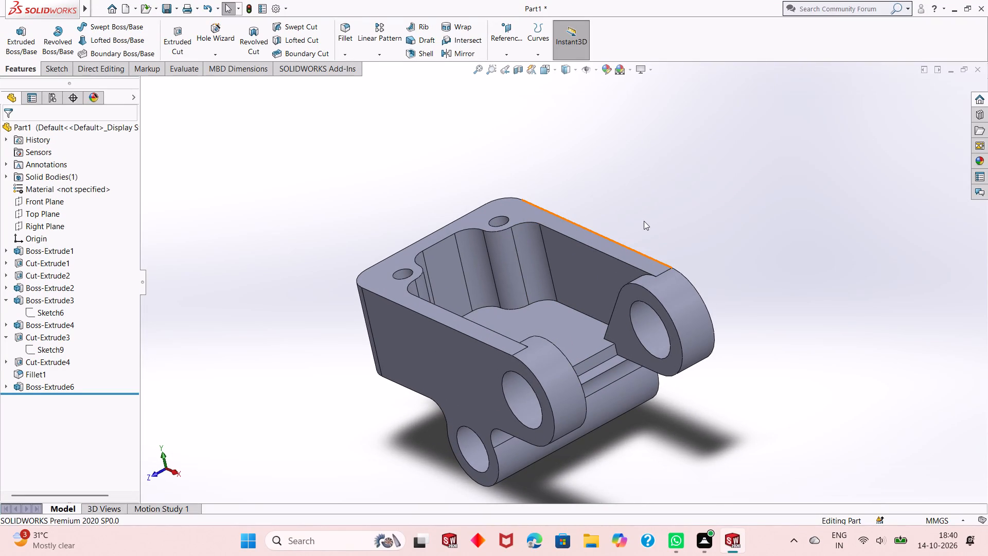
key("ctrl+s")
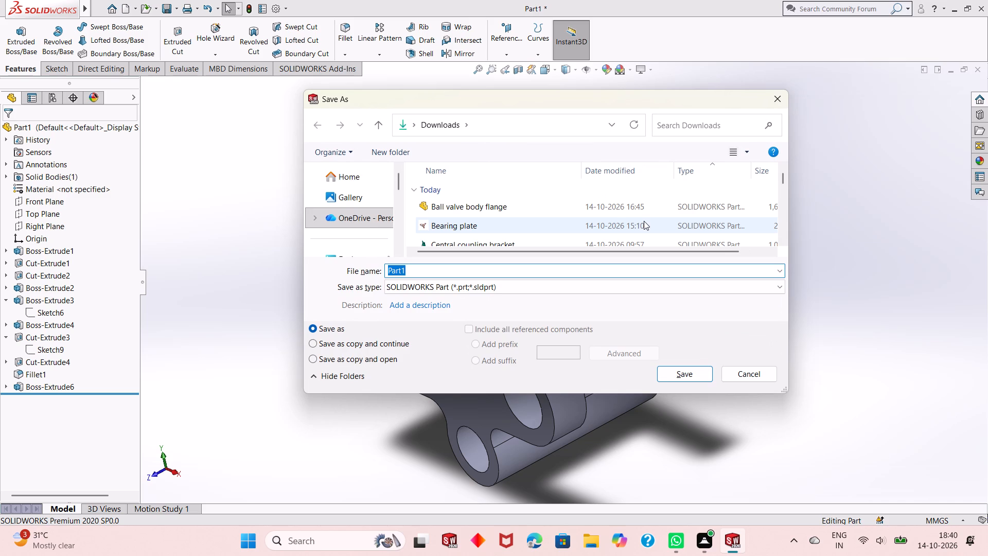
type("Forked")
key("space")
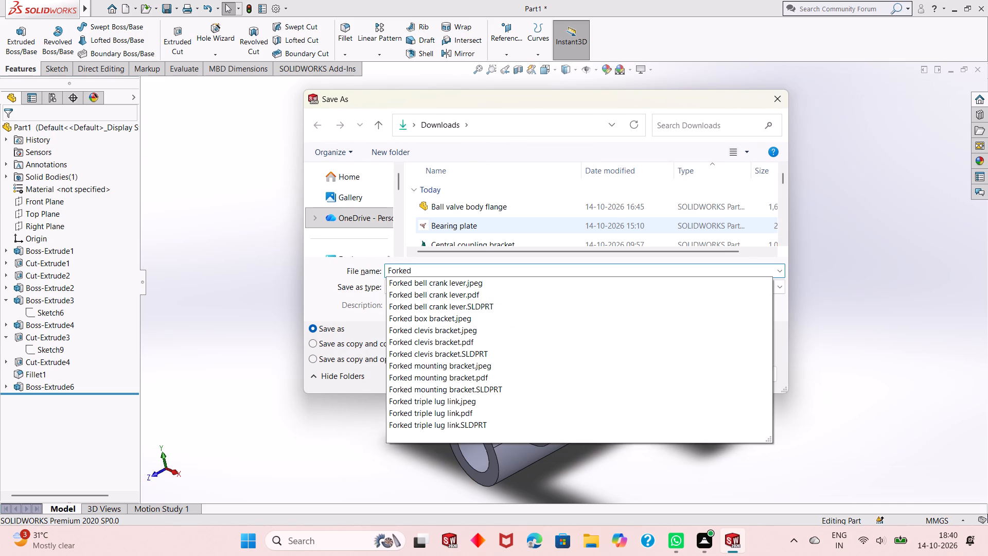
type("box")
key("space")
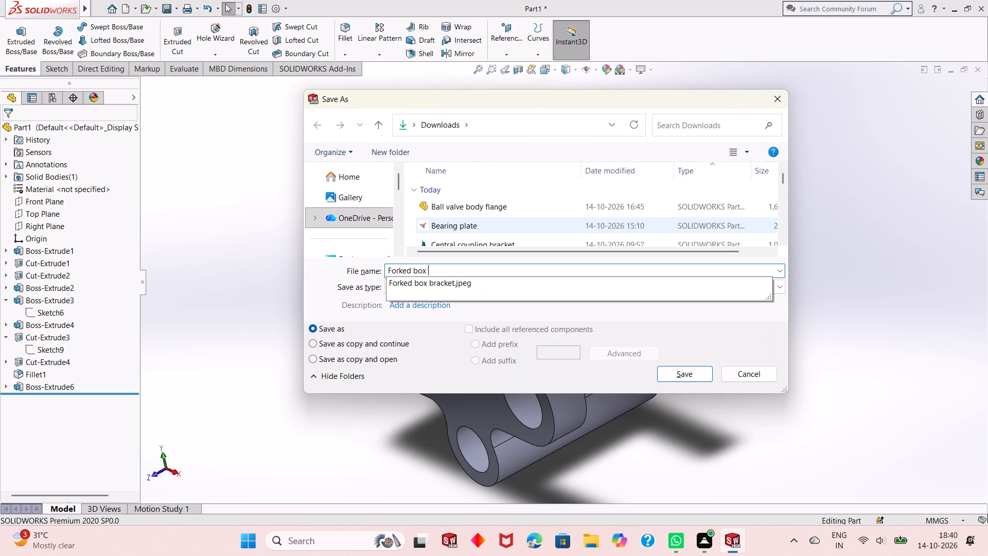
type("bracket")
key("Return")
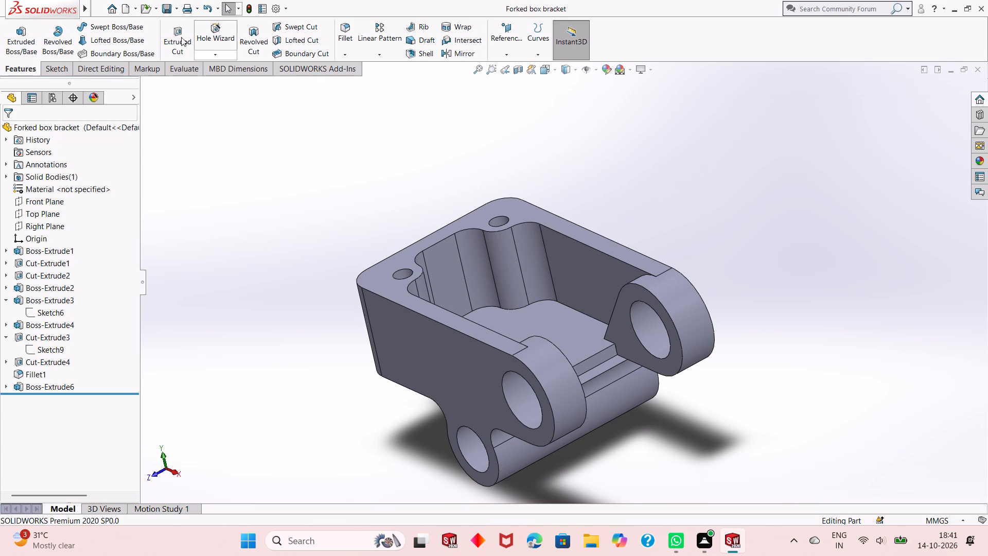
Save a PDF version (Adobe Portable Document Format) of the part as "Forked box bracket" in the Downloads folder.
left_click(177, 9)
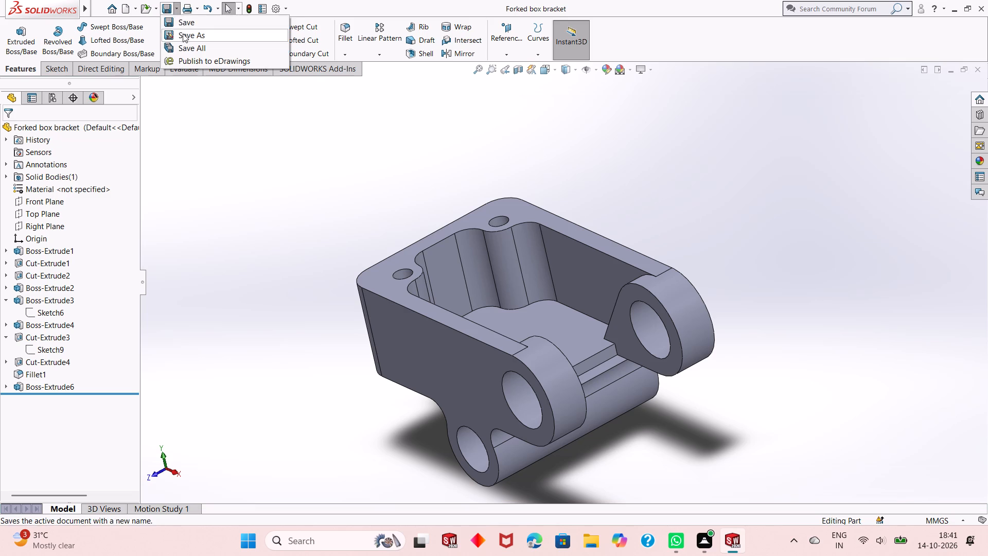
left_click(183, 36)
left_click(453, 286)
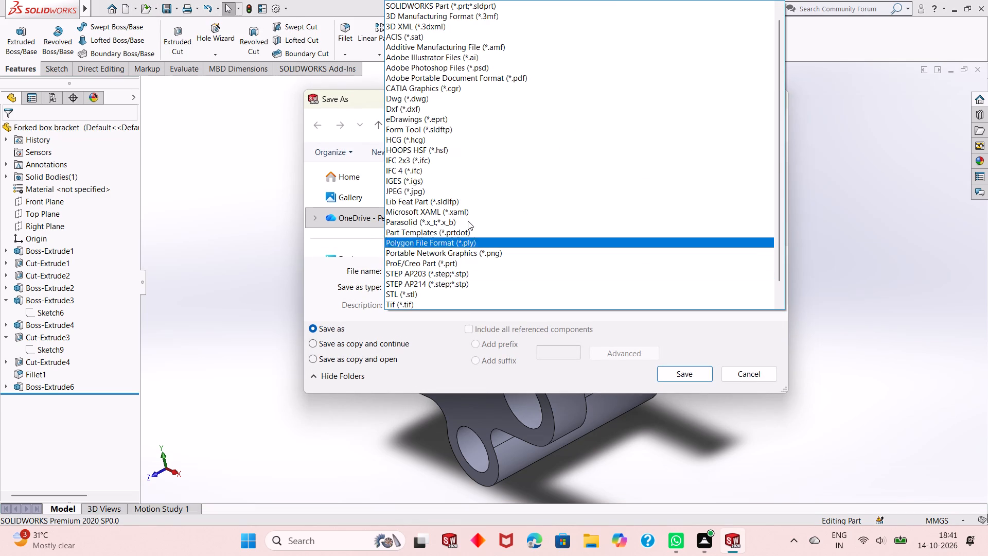
left_click(531, 80)
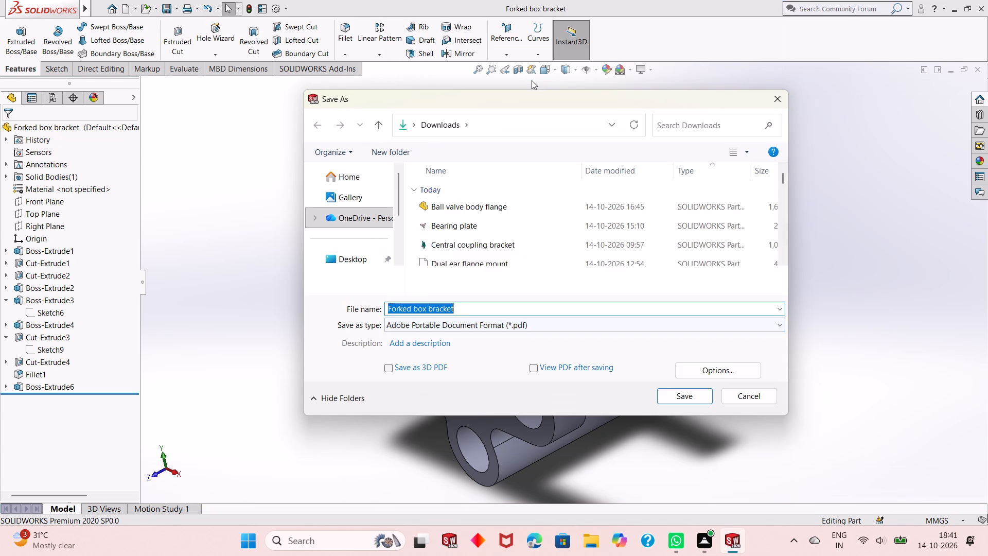
left_click(675, 394)
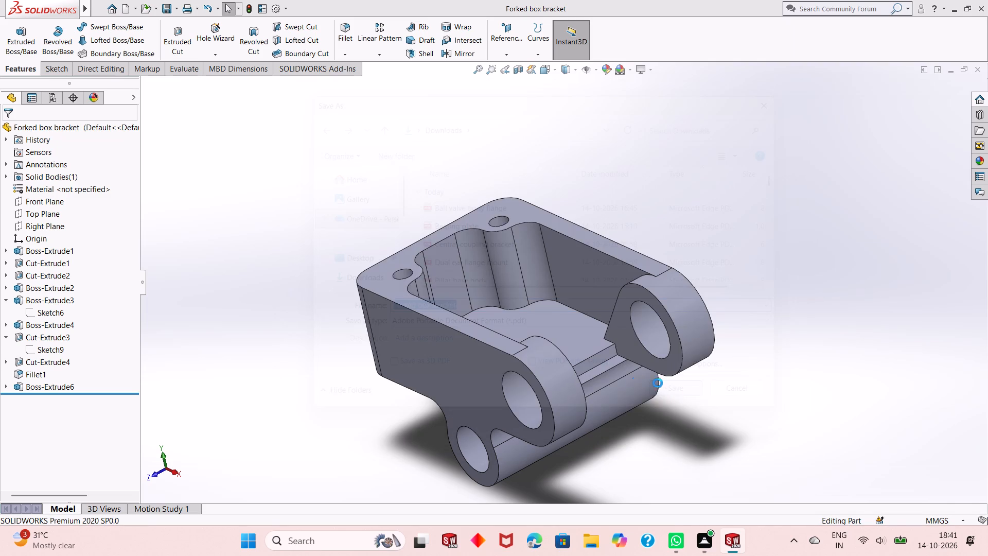